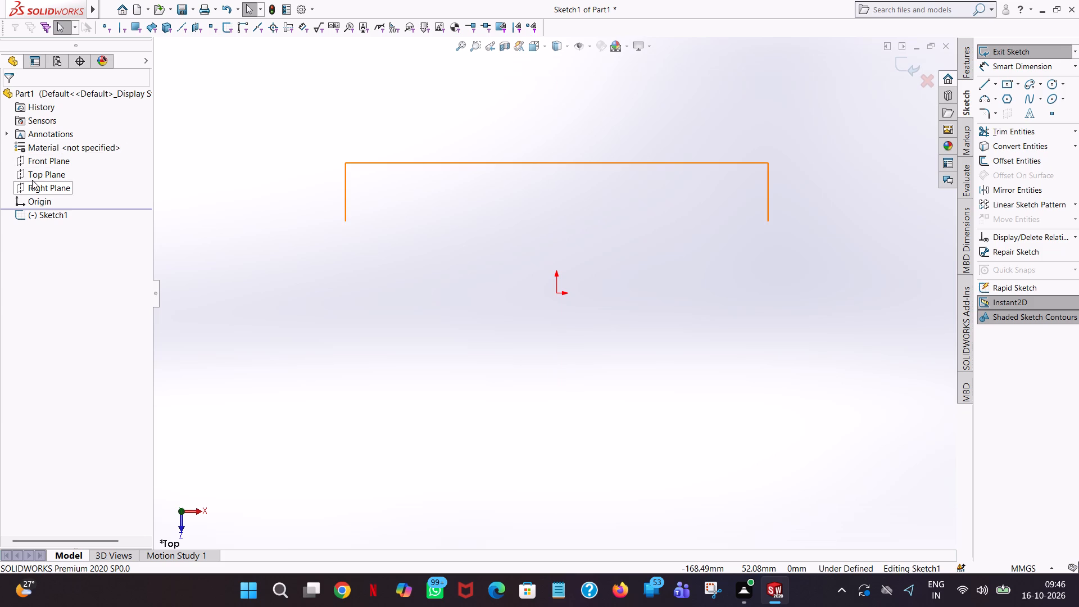
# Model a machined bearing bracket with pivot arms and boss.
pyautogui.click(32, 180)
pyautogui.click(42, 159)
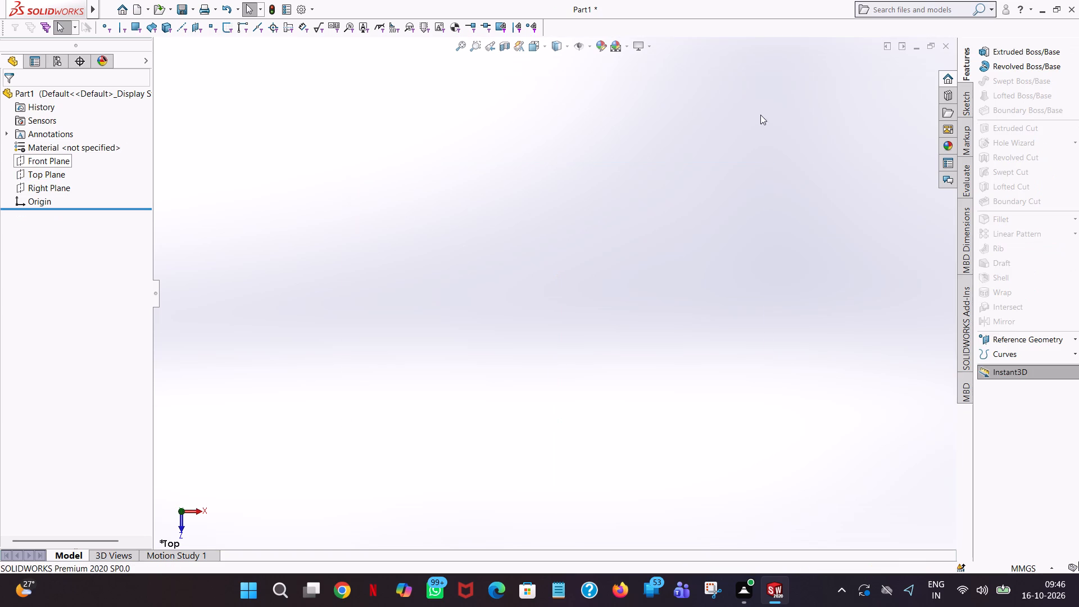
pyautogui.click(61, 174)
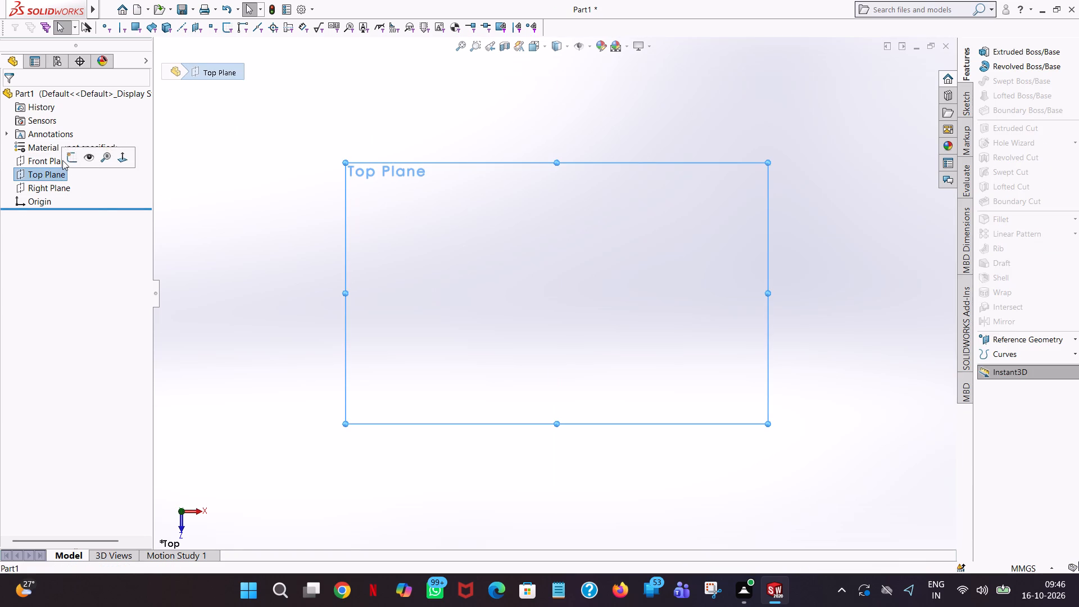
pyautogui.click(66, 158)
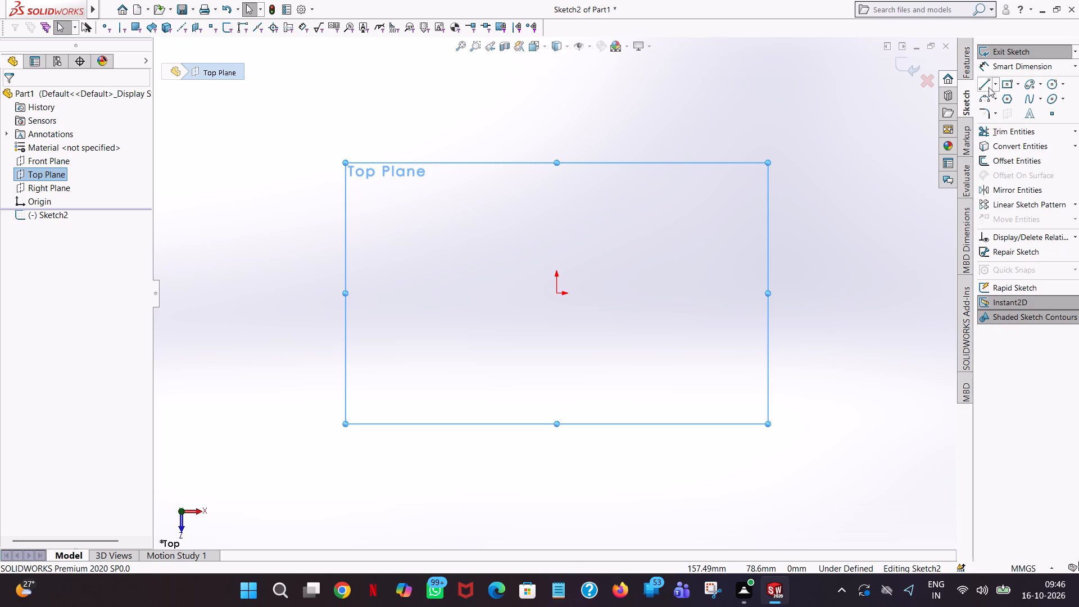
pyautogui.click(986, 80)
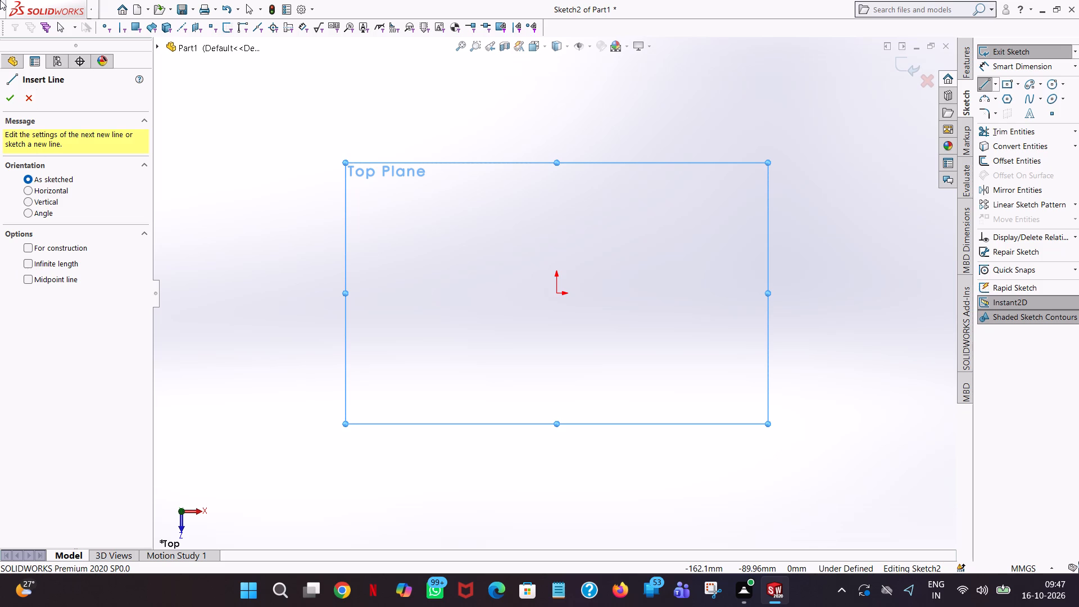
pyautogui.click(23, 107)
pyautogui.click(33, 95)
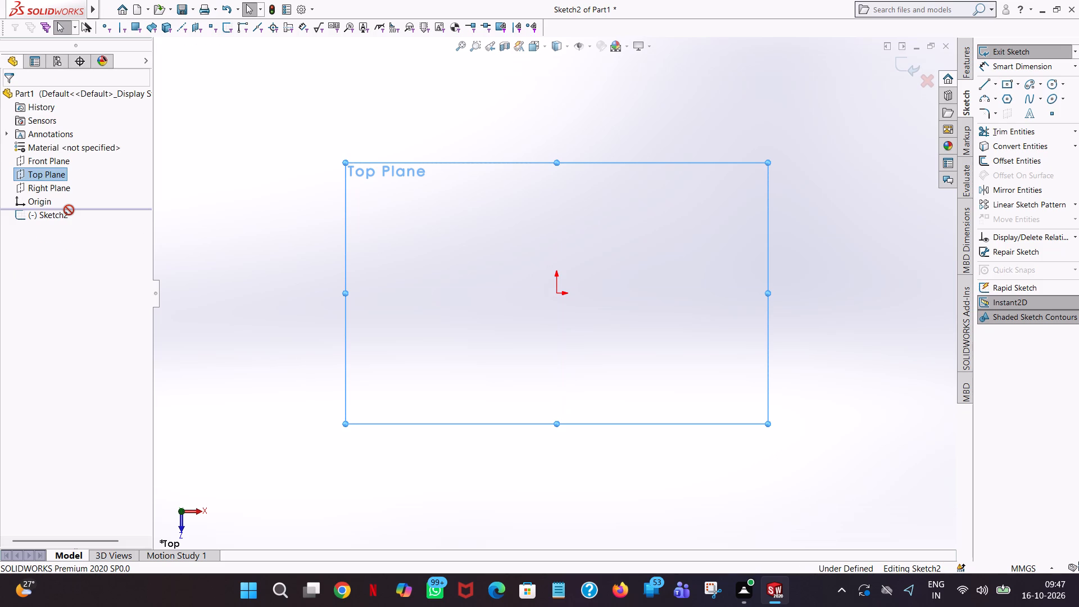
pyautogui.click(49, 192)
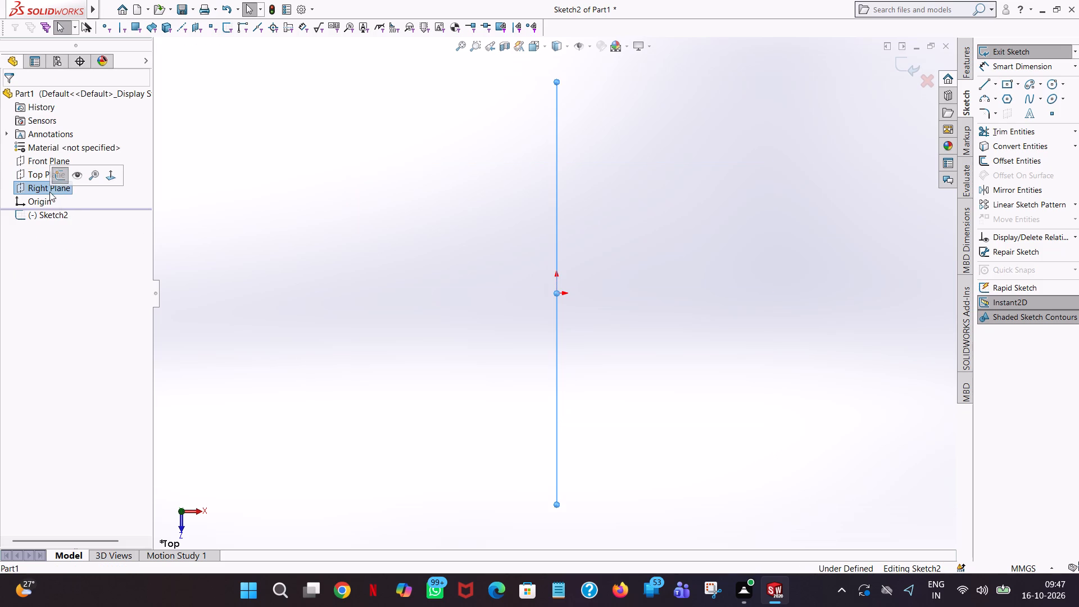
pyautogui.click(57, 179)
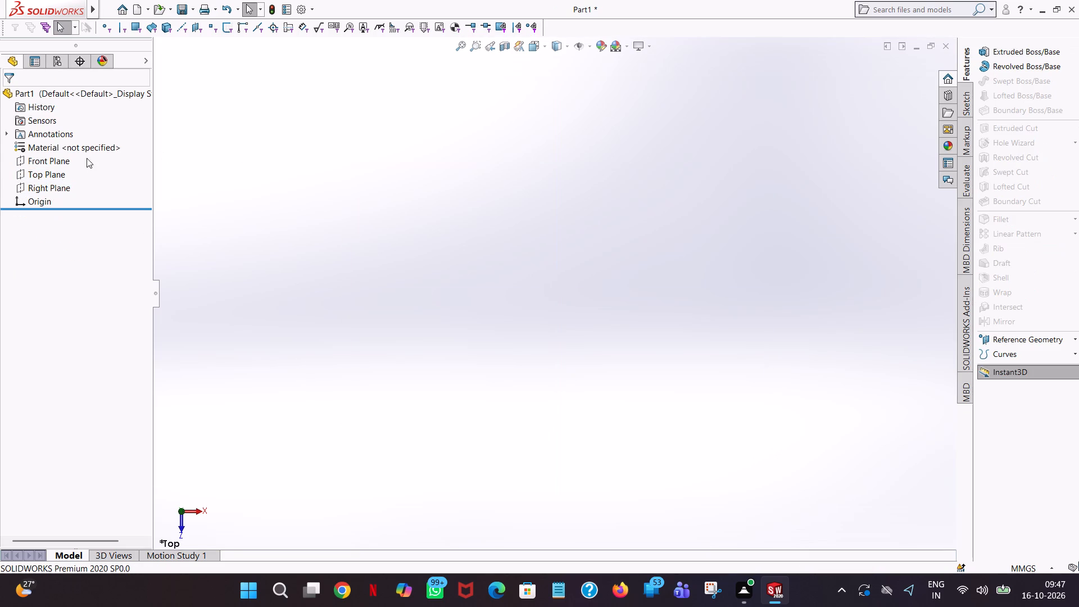
# Start a sketch on the Right Plane and draw a 20 mm horizontal line leftward from the origin.
pyautogui.click(46, 189)
pyautogui.click(57, 173)
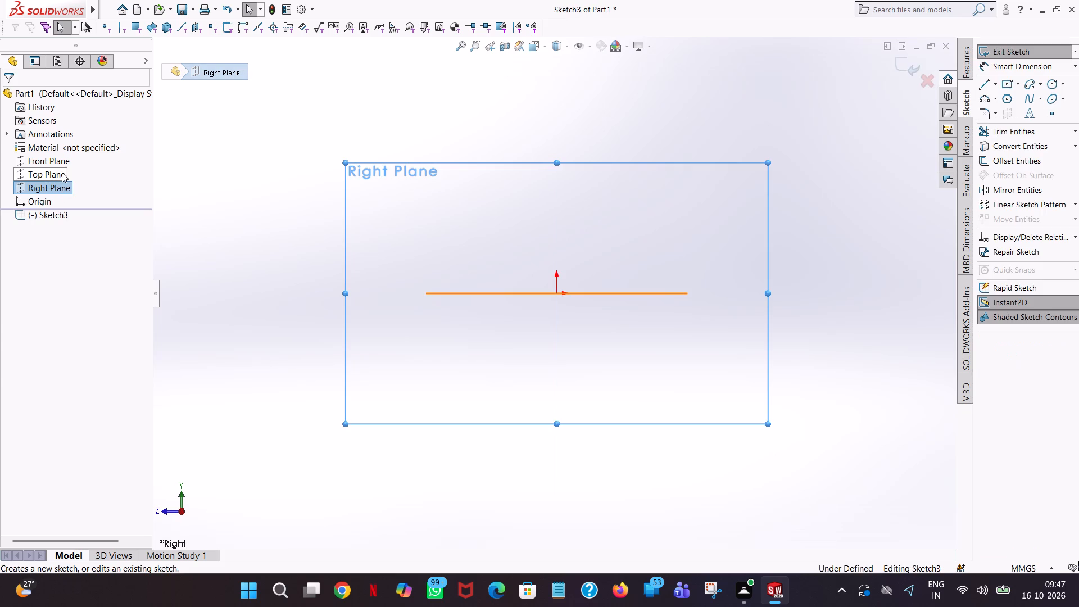
pyautogui.click(981, 79)
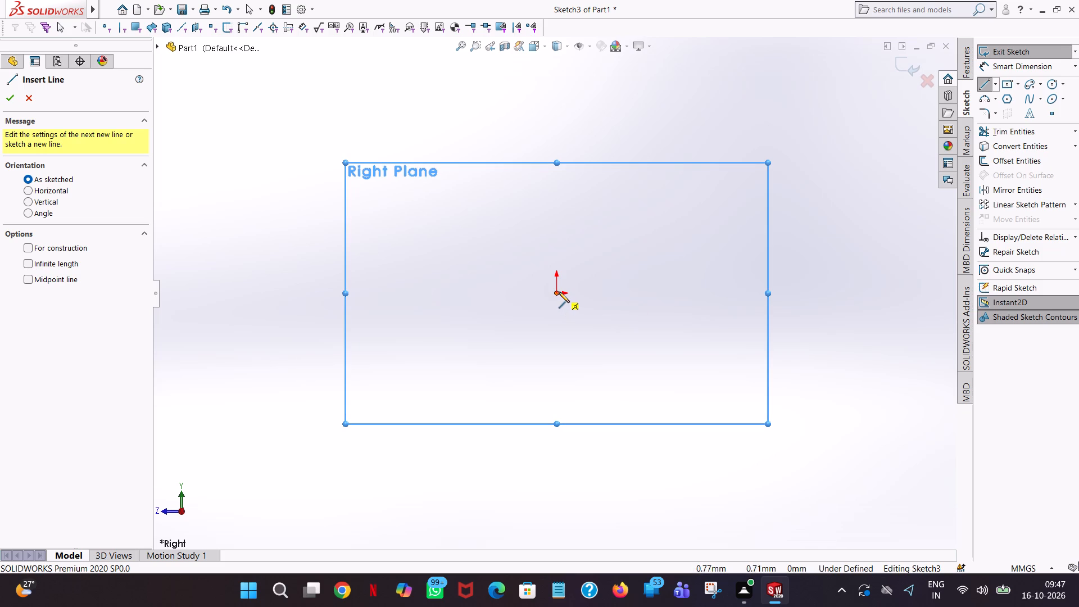
pyautogui.click(559, 292)
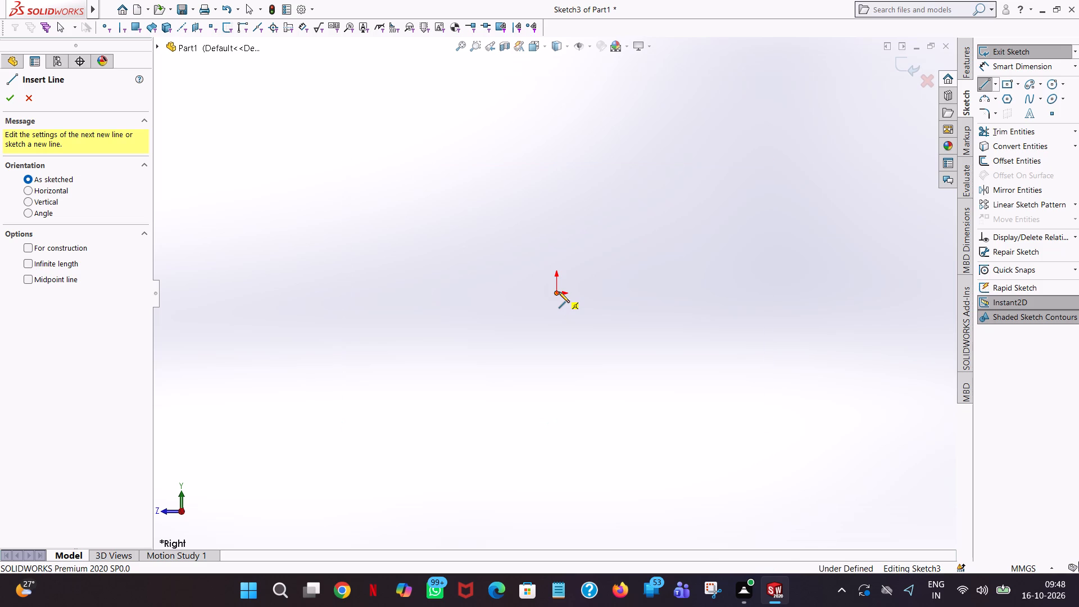
pyautogui.click(496, 292)
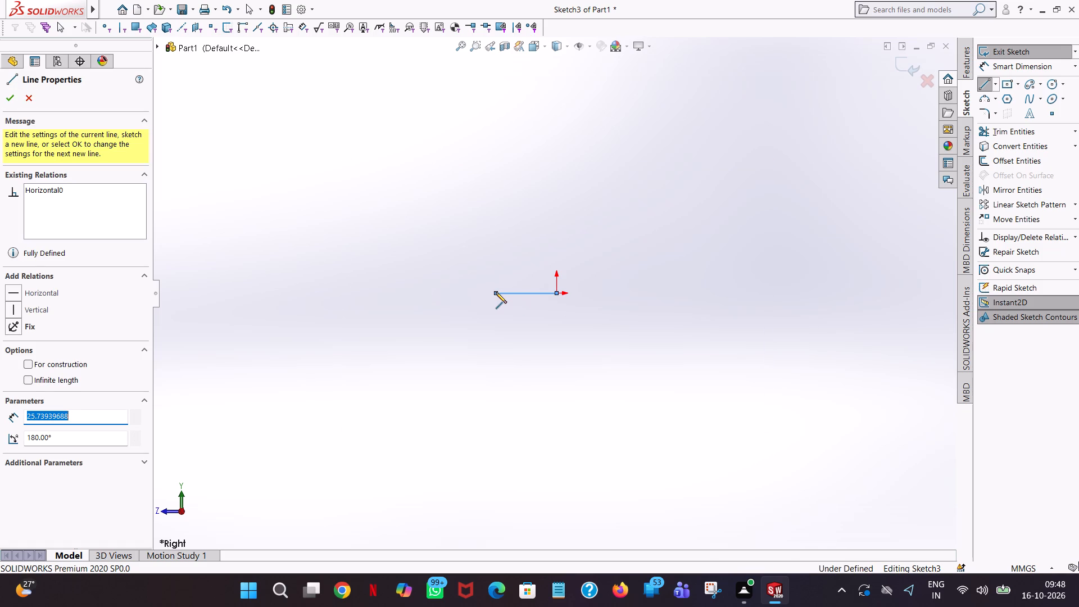
pyautogui.press('2')
pyautogui.press('0')
pyautogui.press('Return')
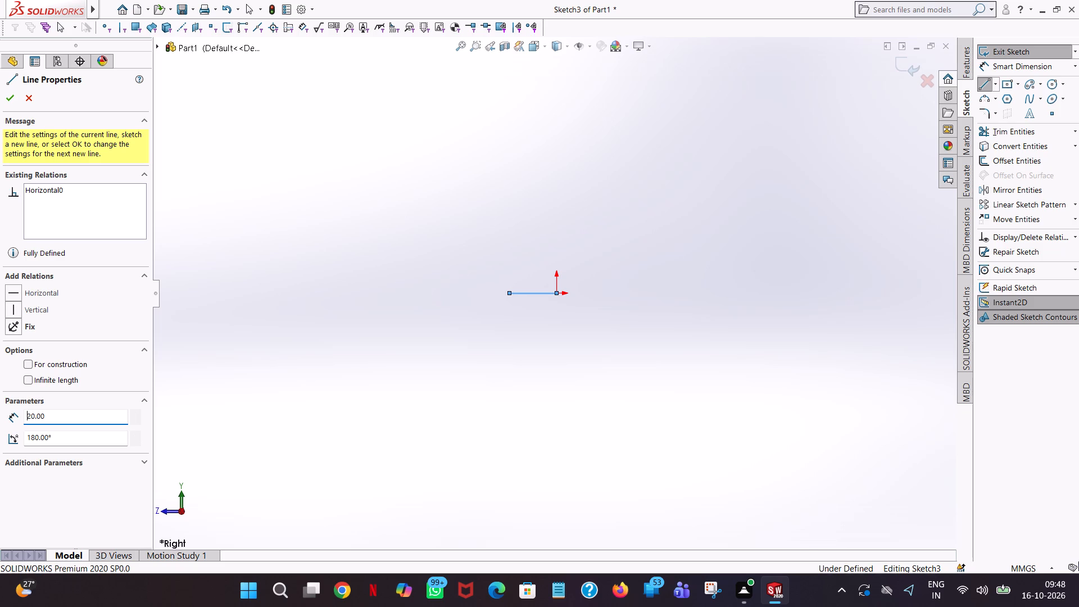
# Draw a vertical line upward from the horizontal line's free end and set its length to 20 mm.
pyautogui.click(509, 262)
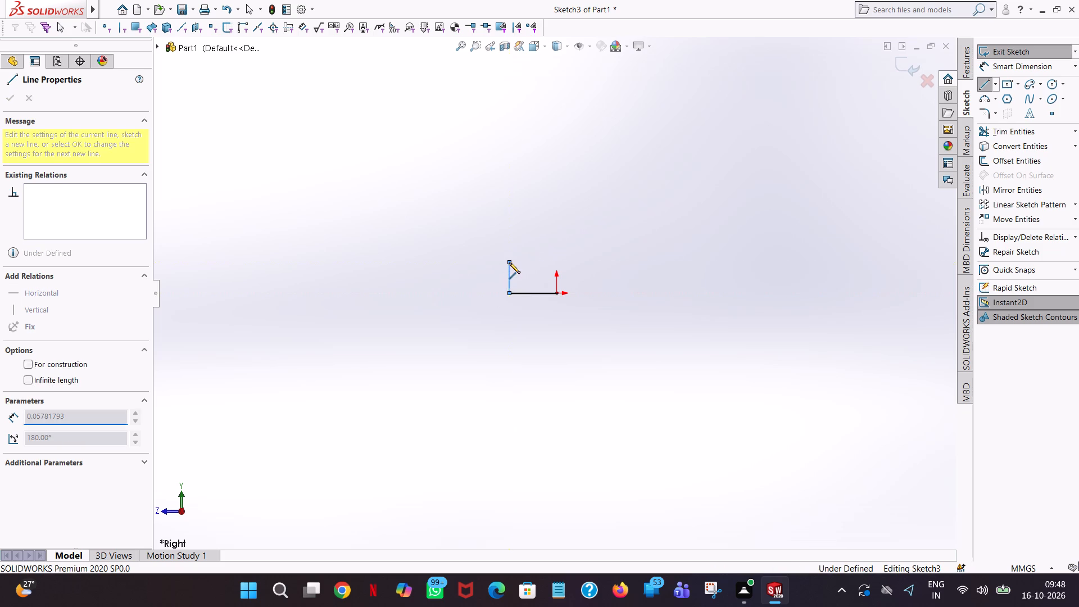
pyautogui.rightClick(509, 262)
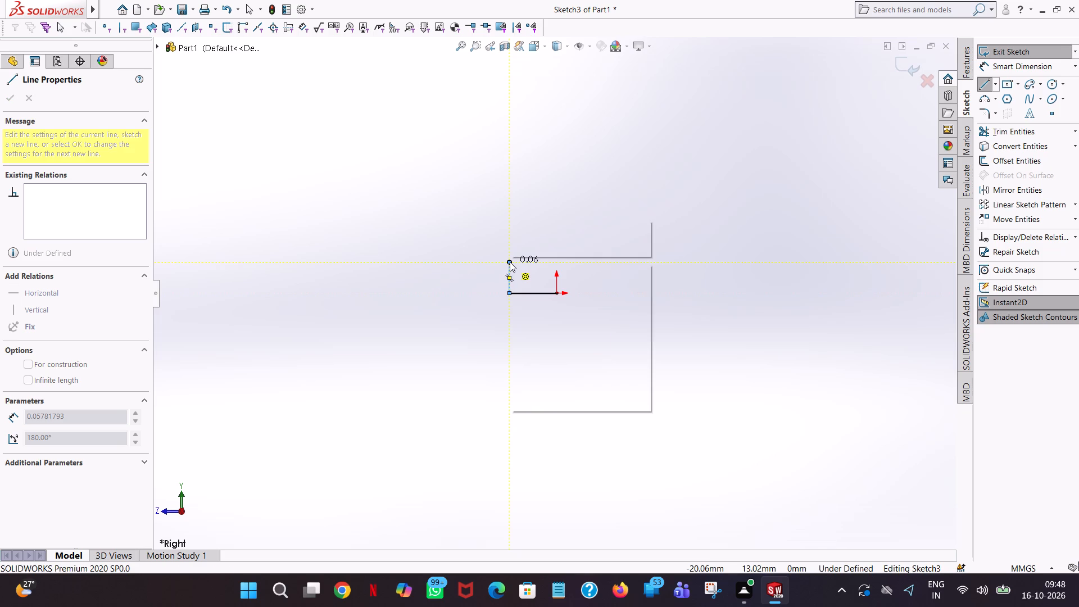
pyautogui.click(520, 273)
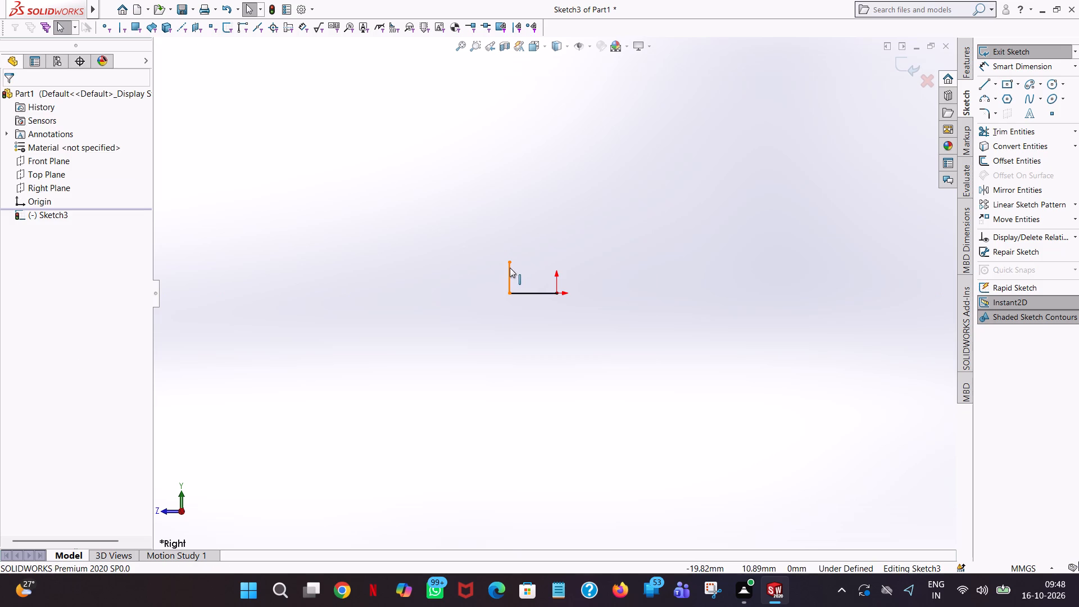
pyautogui.click(510, 268)
pyautogui.write('20')
pyautogui.press('Return')
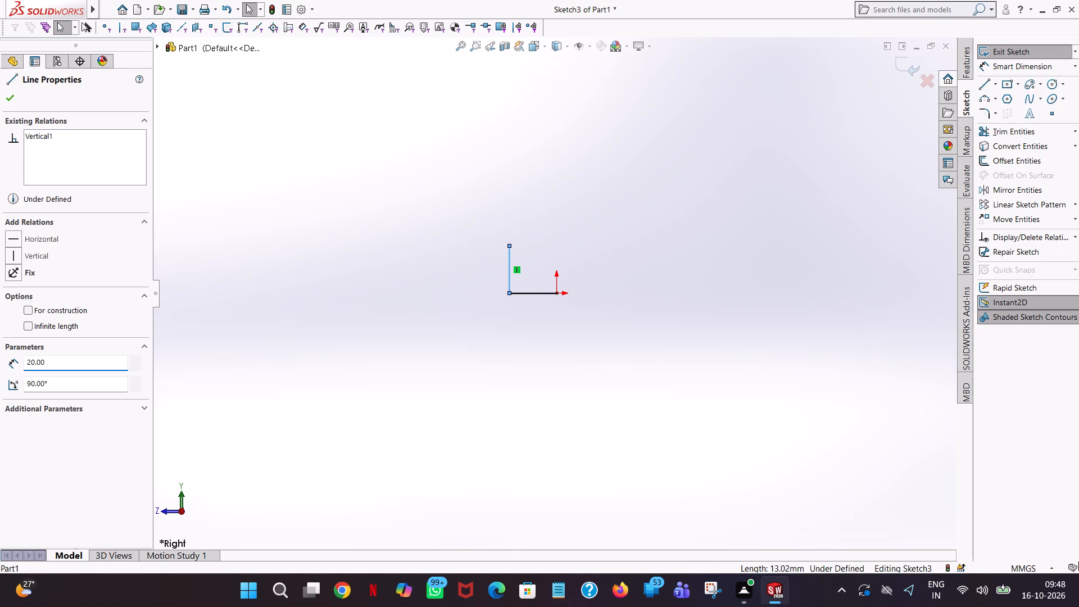
pyautogui.click(490, 148)
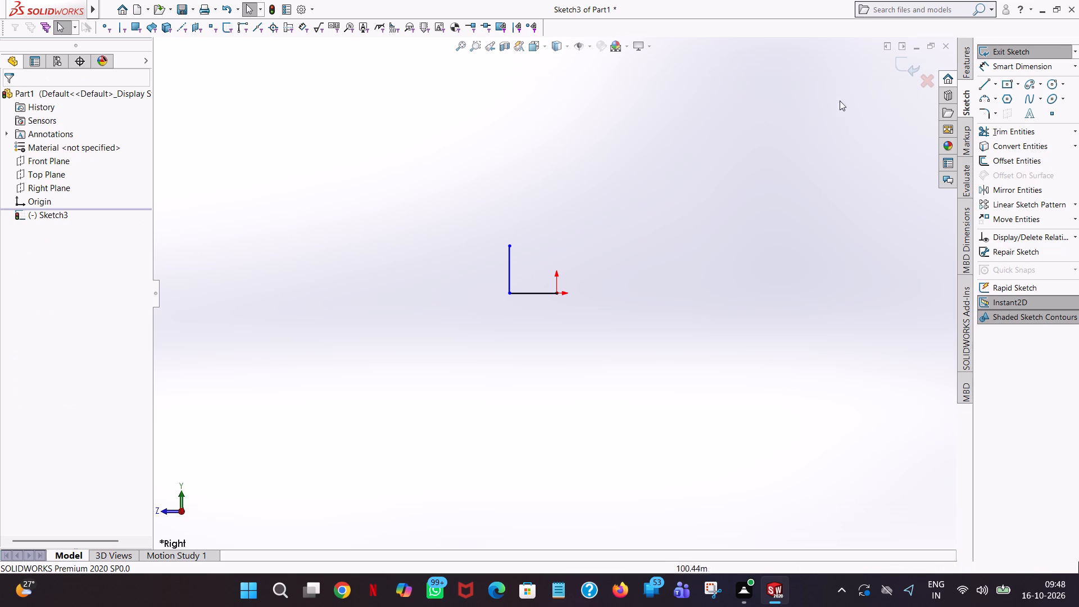
# Continue the profile with a 20 mm horizontal line leftward from the vertical line's upper end and a 20 mm vertical line down to origin level.
pyautogui.click(989, 80)
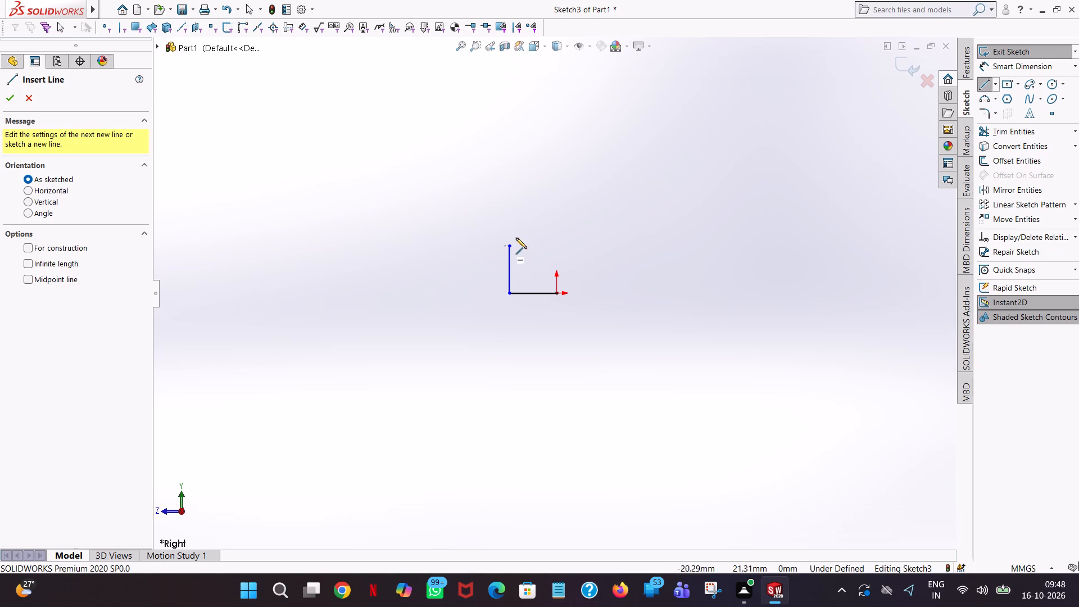
pyautogui.click(507, 246)
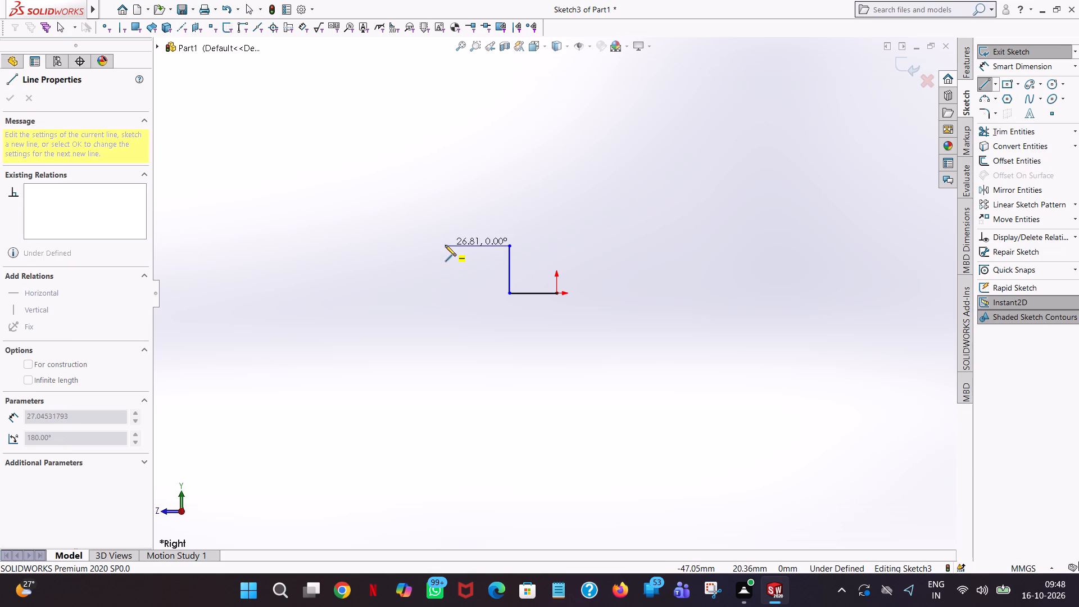
pyautogui.click(445, 245)
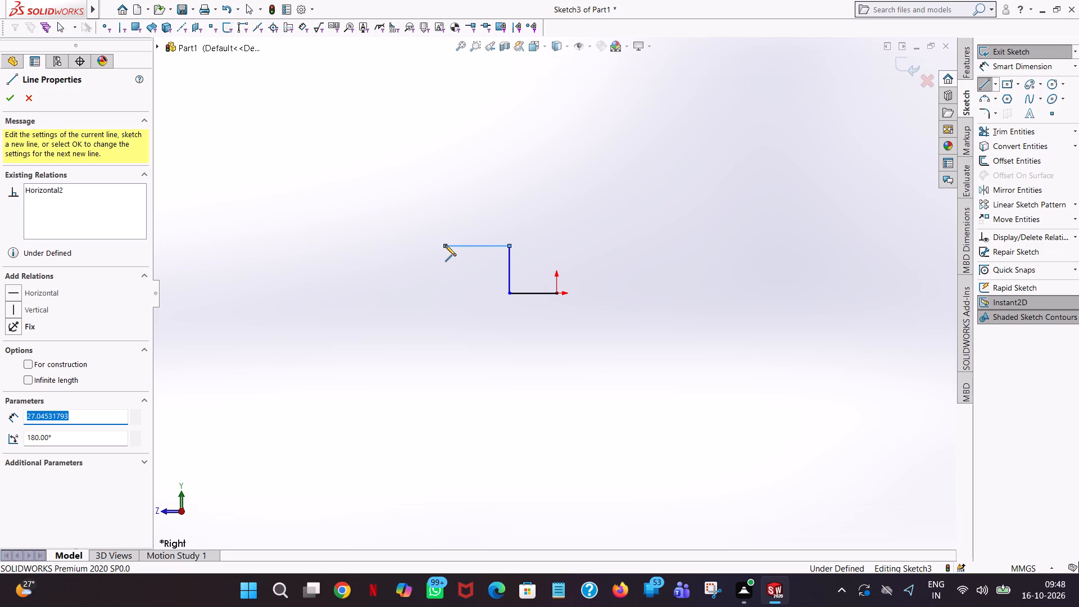
pyautogui.press('2')
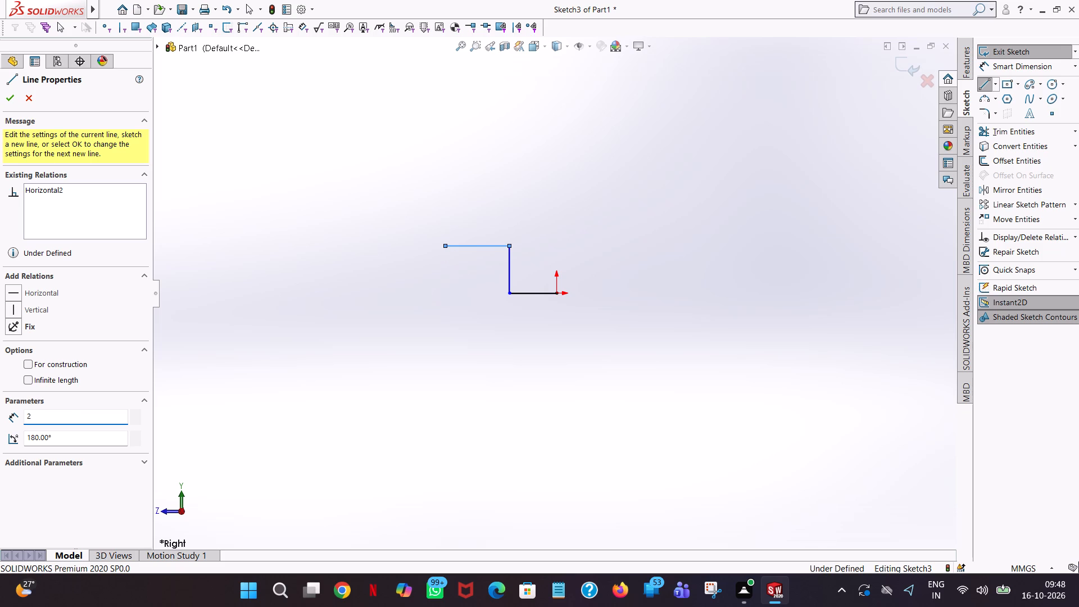
pyautogui.press('0')
pyautogui.press('Return')
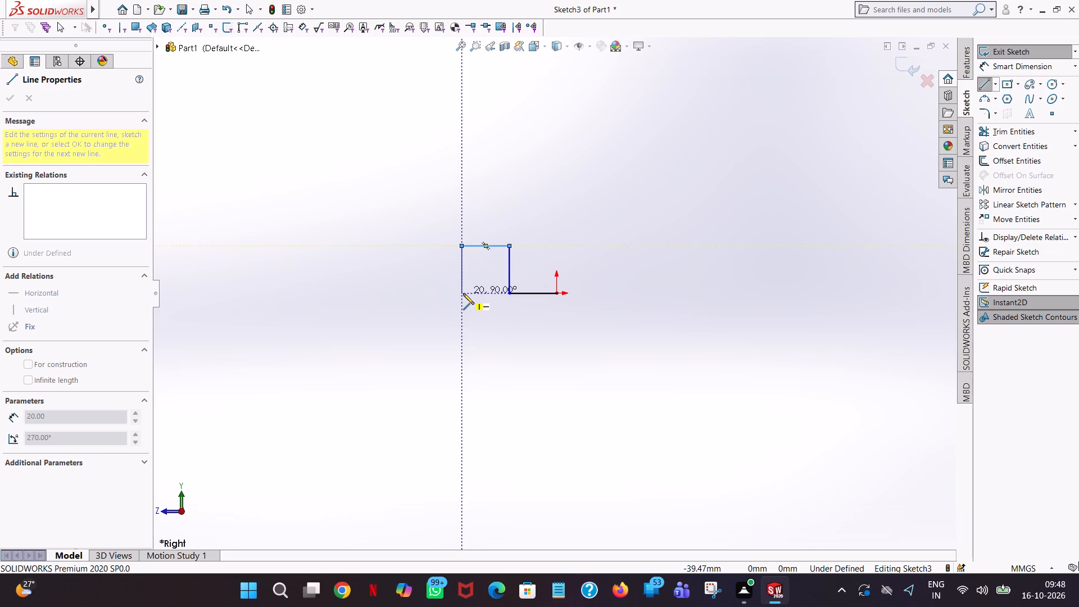
pyautogui.click(463, 293)
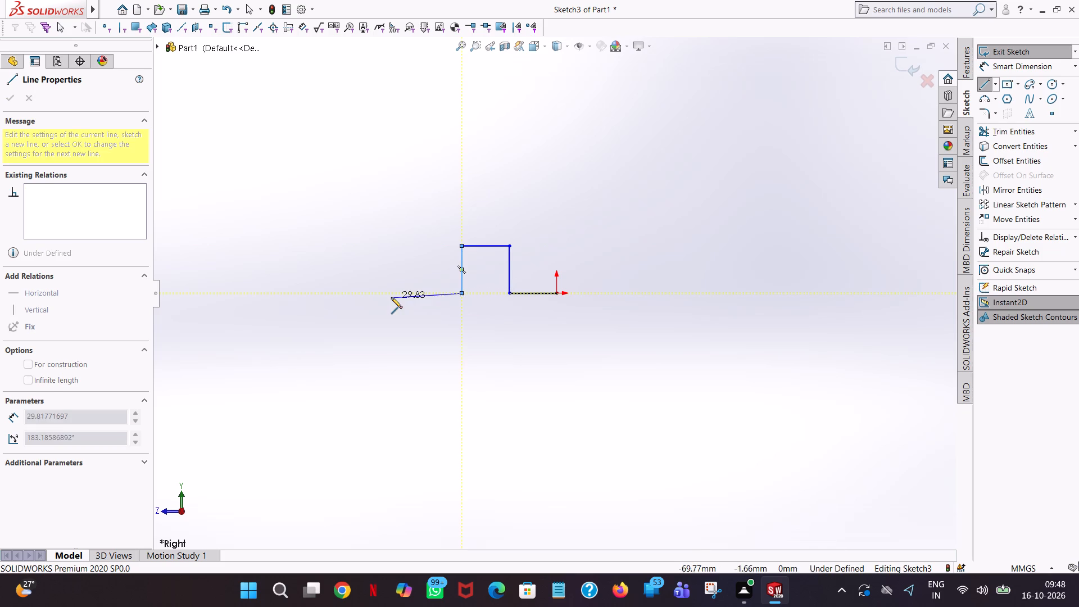
# Extend the profile with a 56 mm horizontal line leftward along origin level and a 14 mm vertical line upward from its end.
pyautogui.click(389, 295)
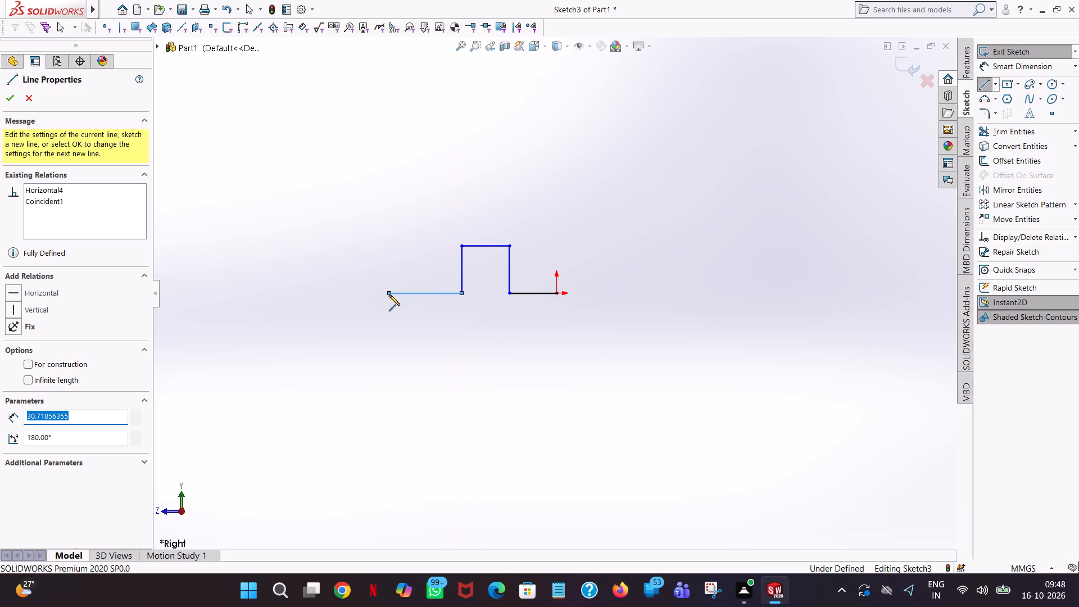
pyautogui.write('56')
pyautogui.press('Return')
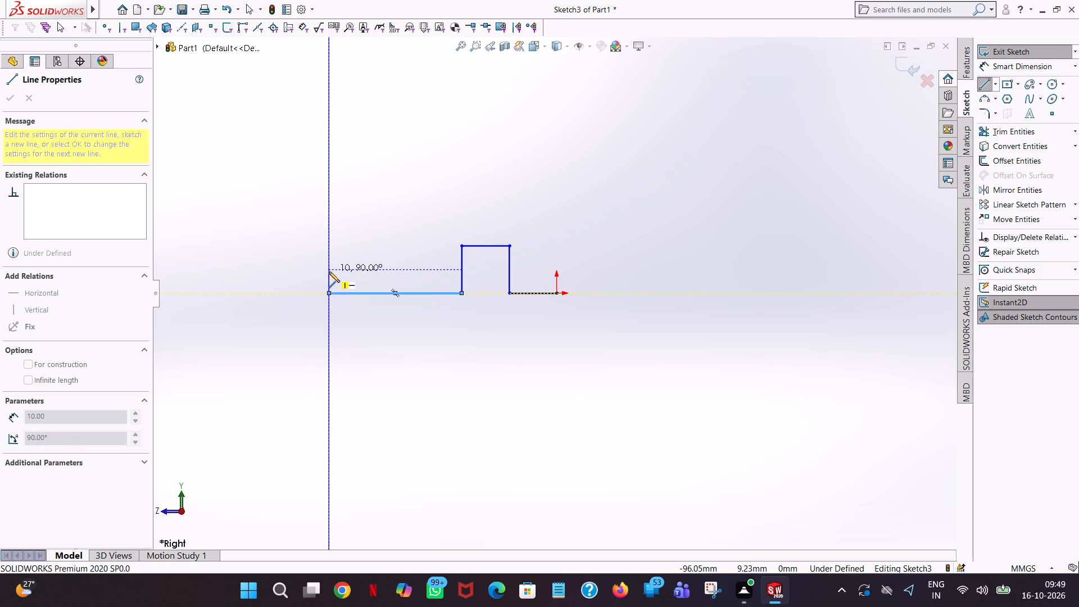
pyautogui.click(332, 247)
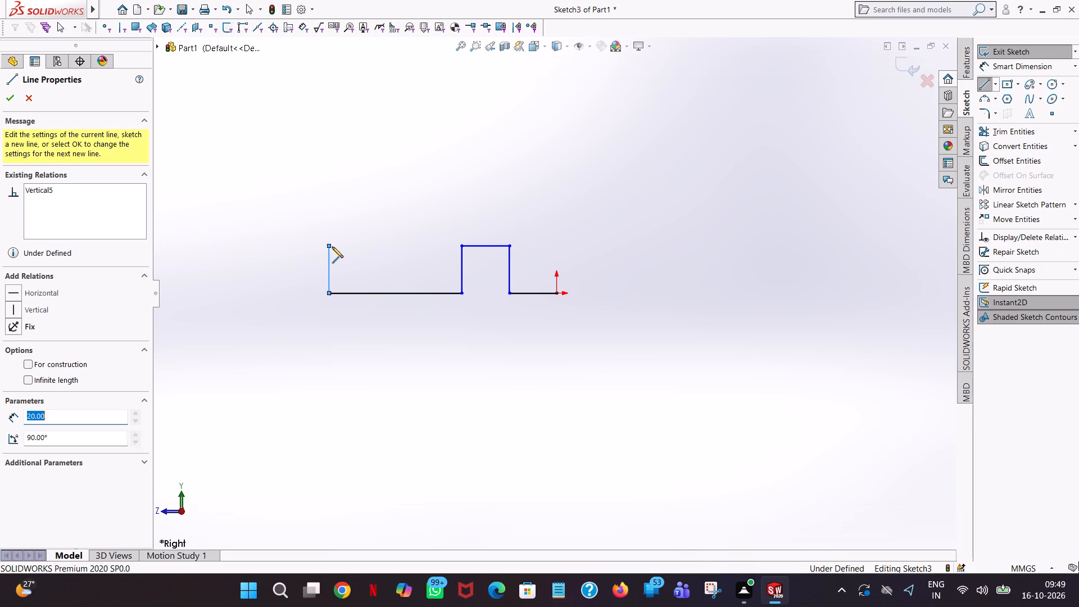
pyautogui.write('14')
pyautogui.press('Return')
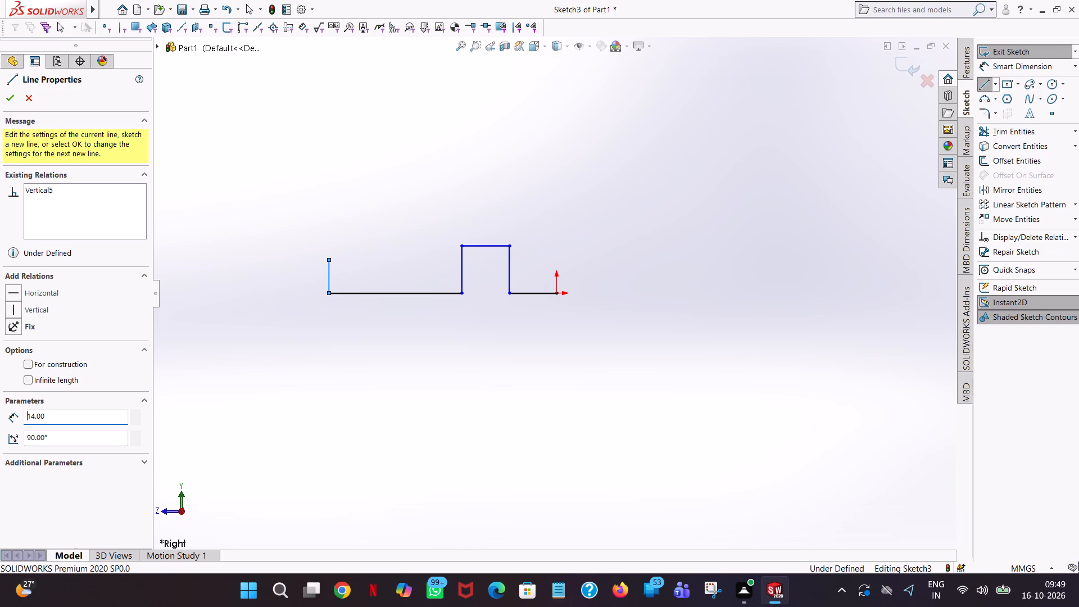
pyautogui.rightClick(332, 247)
pyautogui.click(358, 255)
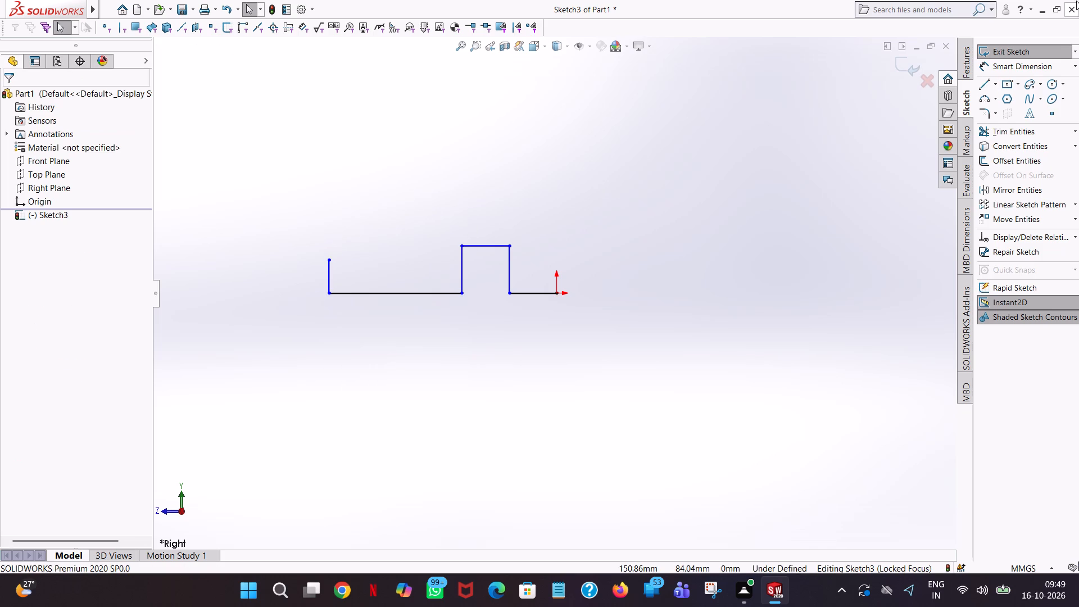
# Sketch a 14 mm radius circle centred on the 14 mm line's upper end, tangent to the 56 mm line at its left end.
pyautogui.click(1056, 80)
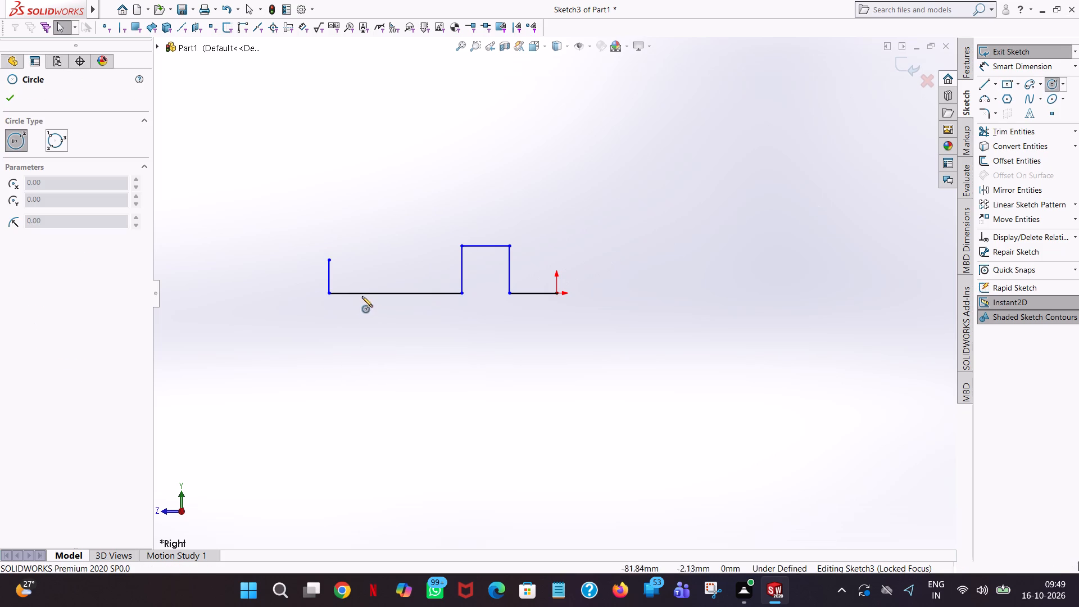
pyautogui.click(328, 259)
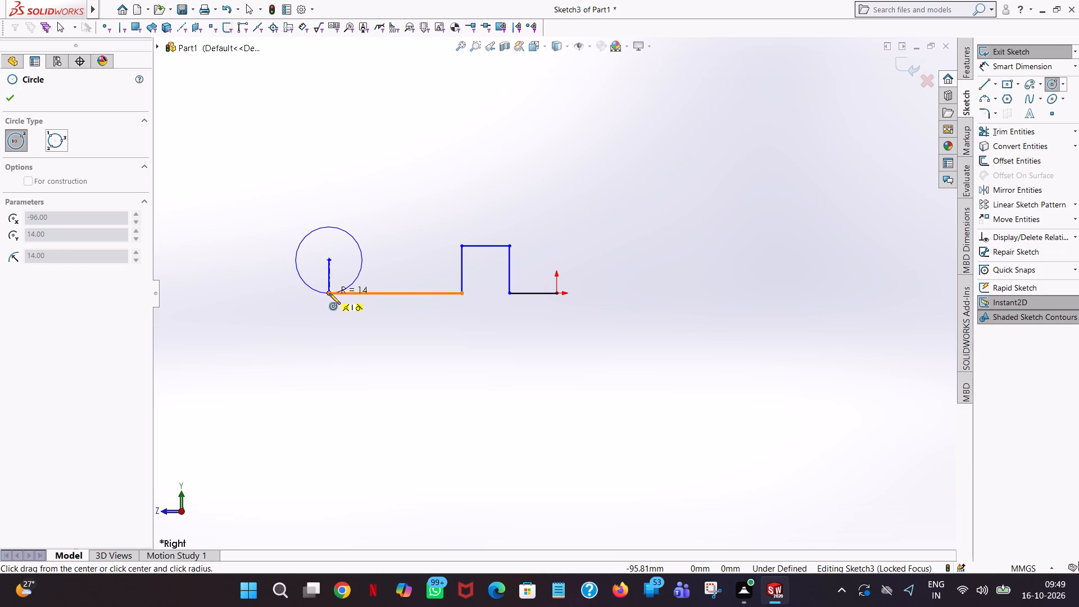
pyautogui.click(329, 293)
pyautogui.rightClick(329, 293)
pyautogui.click(352, 299)
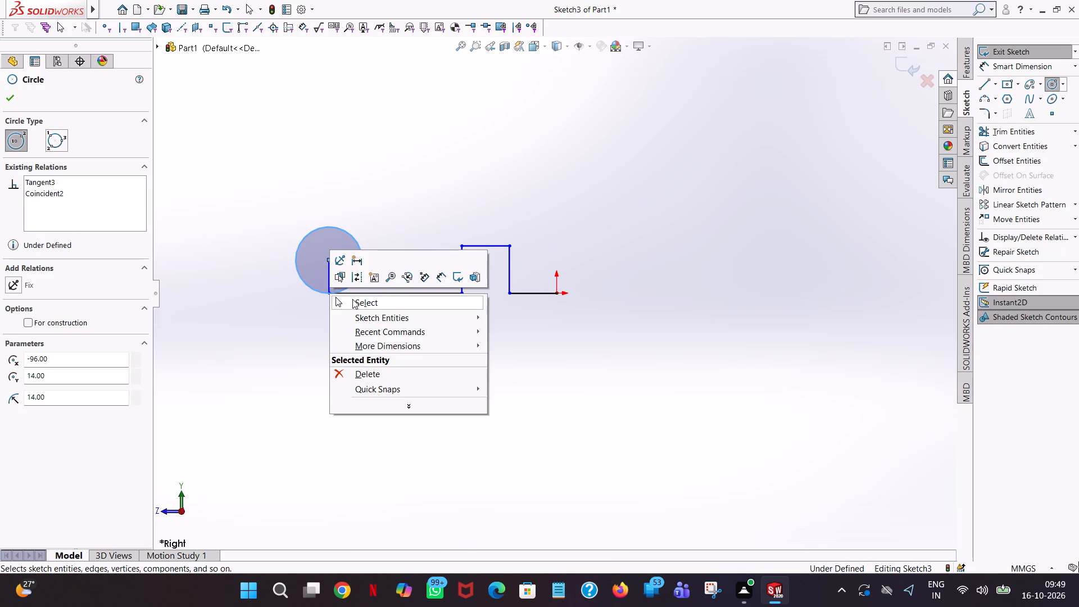
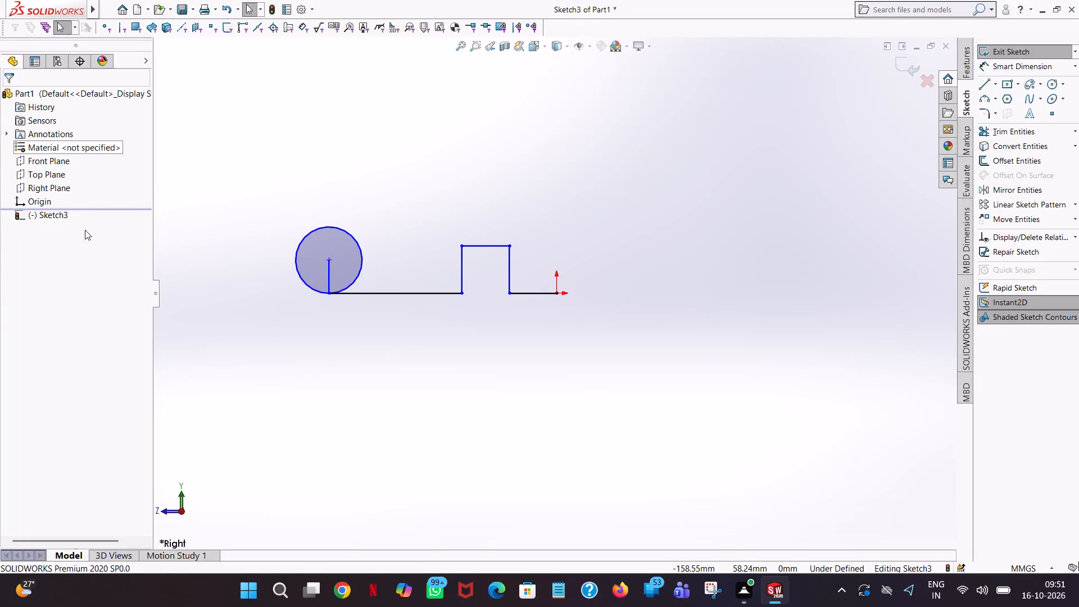
# Draw a 35 mm vertical line upward from the origin.
pyautogui.click(982, 88)
pyautogui.moveTo(557, 293); pyautogui.dragTo(557, 288)
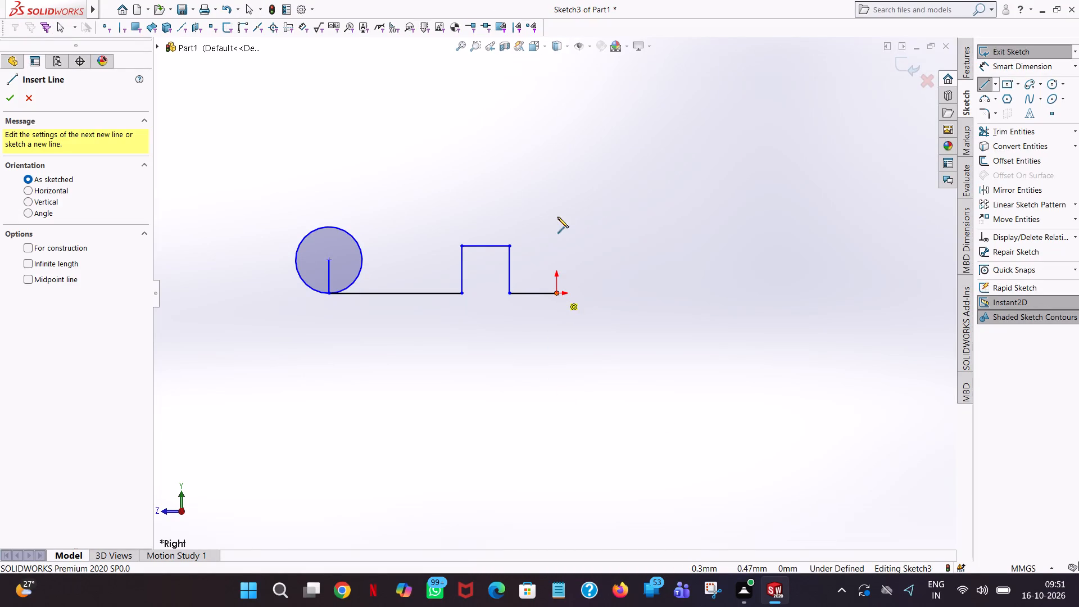
pyautogui.click(554, 192)
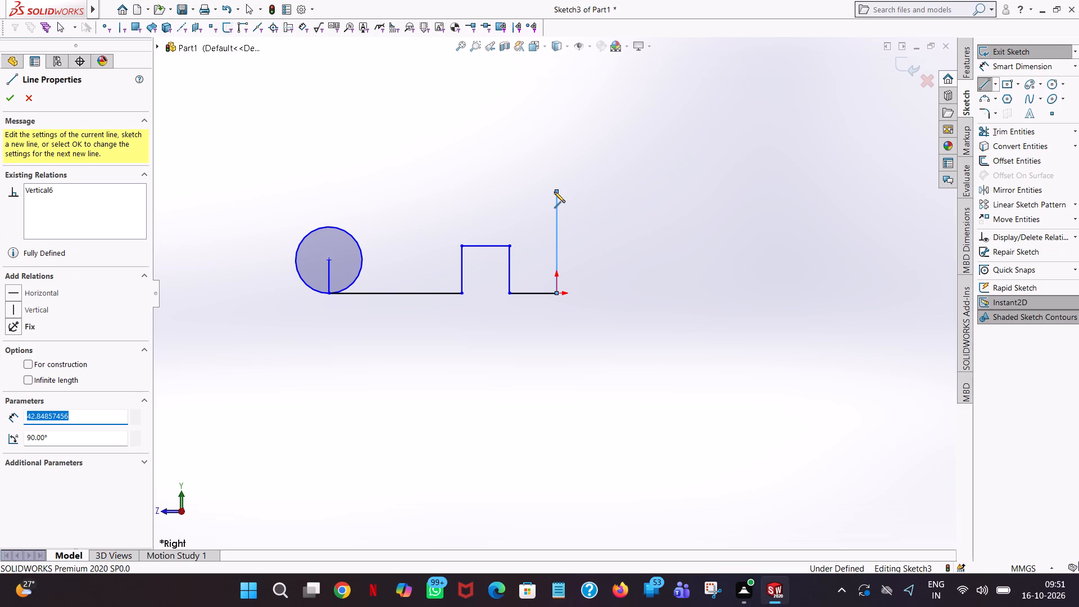
pyautogui.write('35')
pyautogui.press('Return')
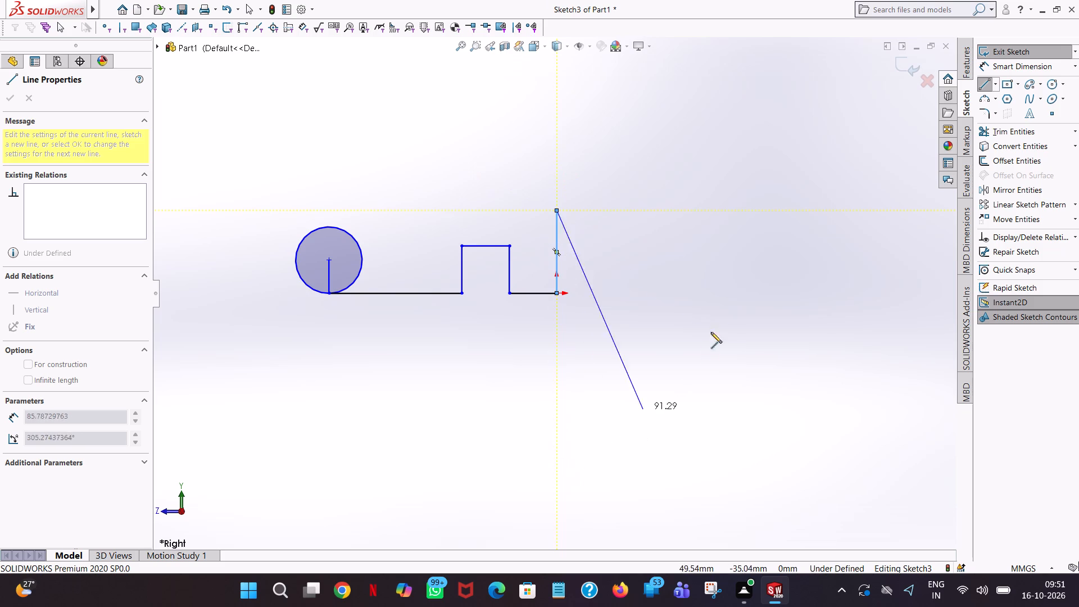
# Continue the profile with a 50 mm horizontal line leftward from the 35 mm line's upper end and a 15 mm vertical line upward.
pyautogui.click(423, 212)
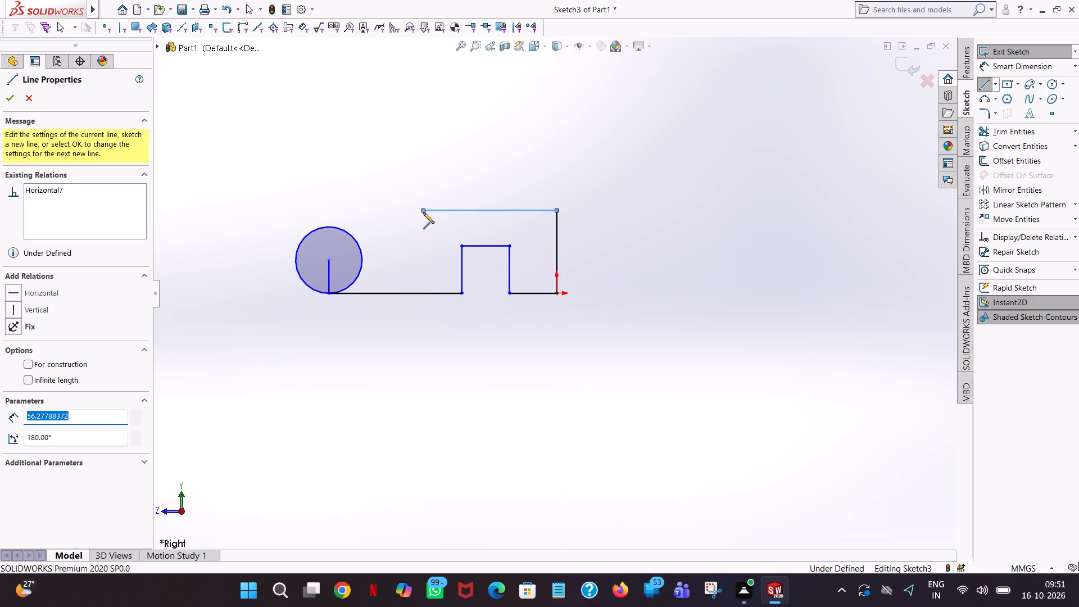
pyautogui.write('50')
pyautogui.press('Return')
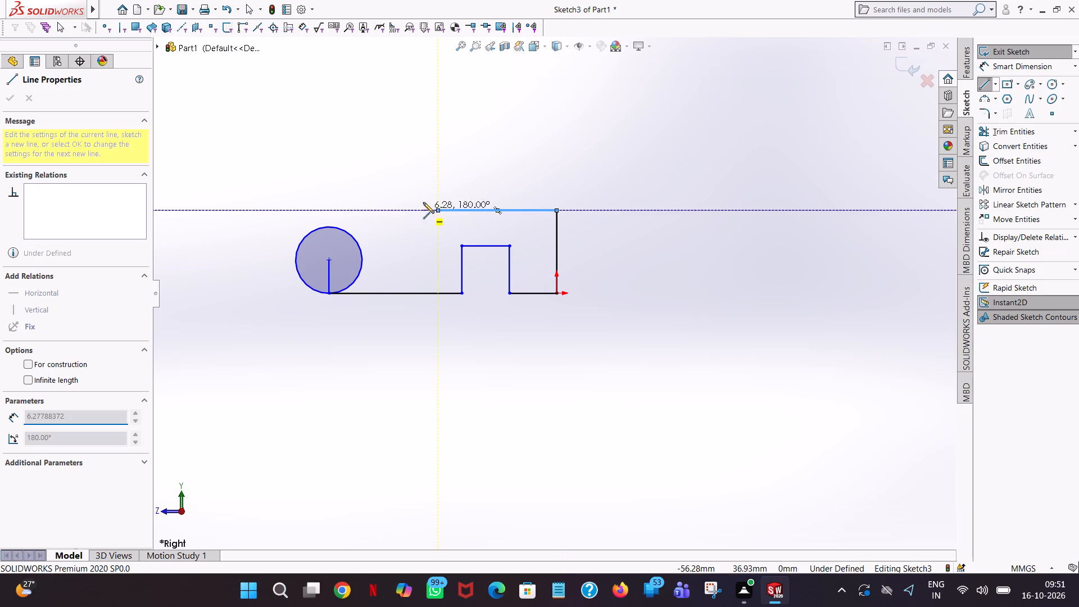
pyautogui.click(436, 178)
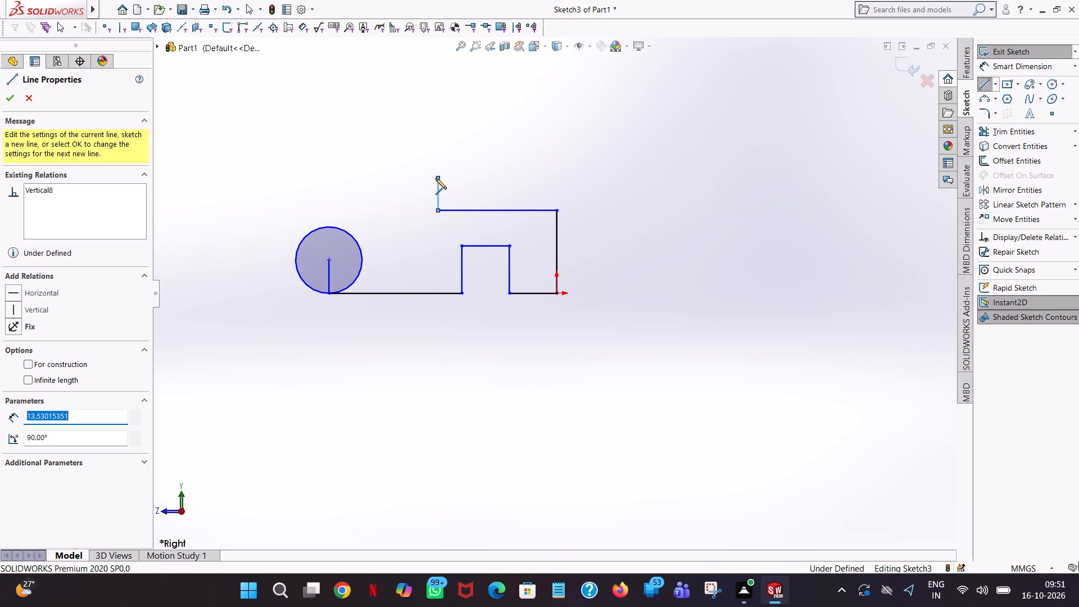
pyautogui.press('1')
pyautogui.press('5')
pyautogui.press('Return')
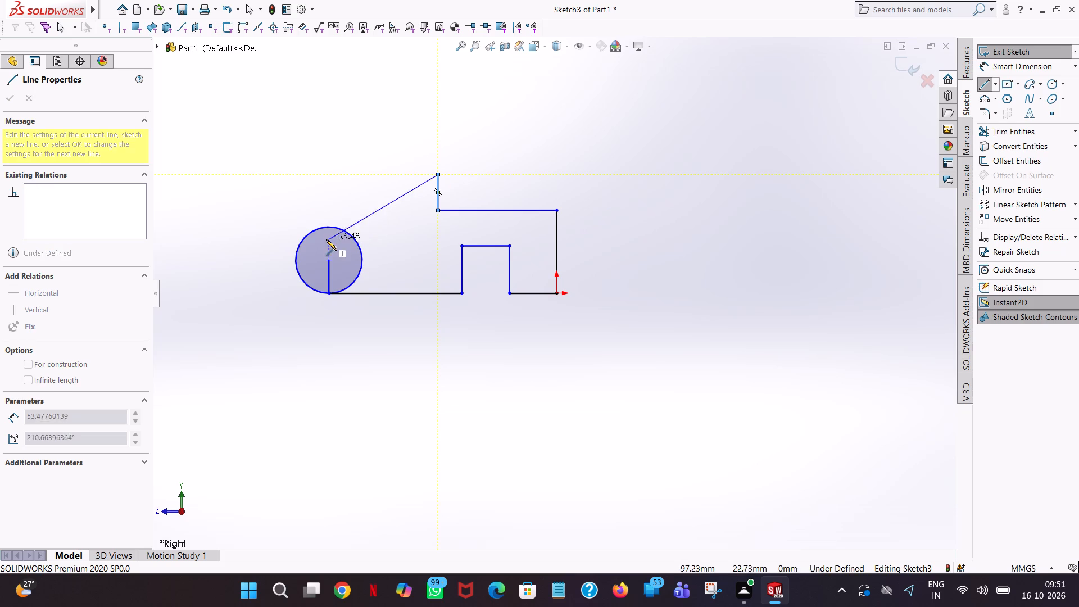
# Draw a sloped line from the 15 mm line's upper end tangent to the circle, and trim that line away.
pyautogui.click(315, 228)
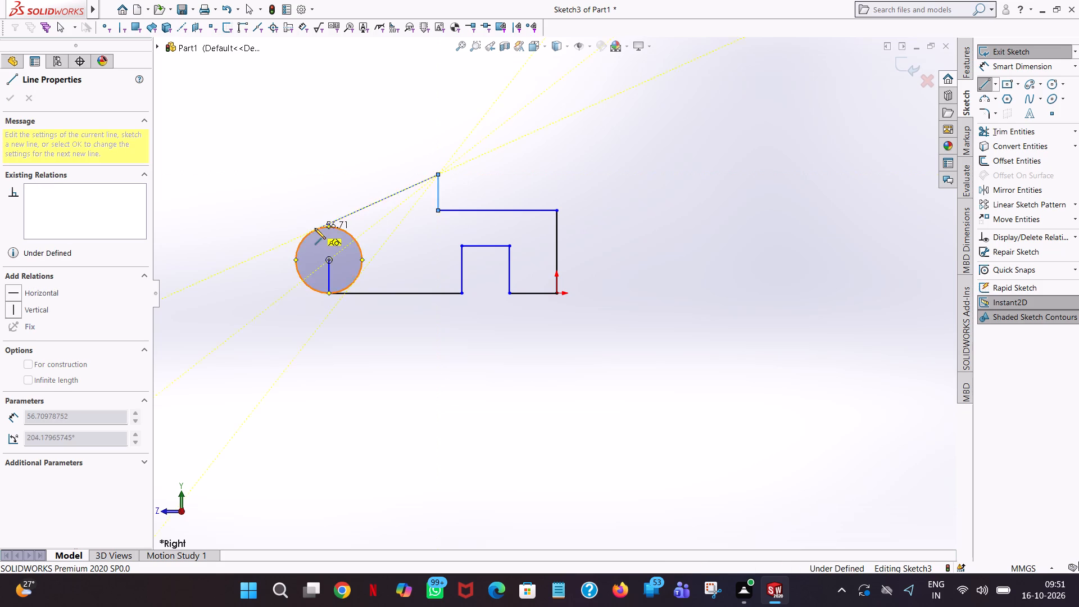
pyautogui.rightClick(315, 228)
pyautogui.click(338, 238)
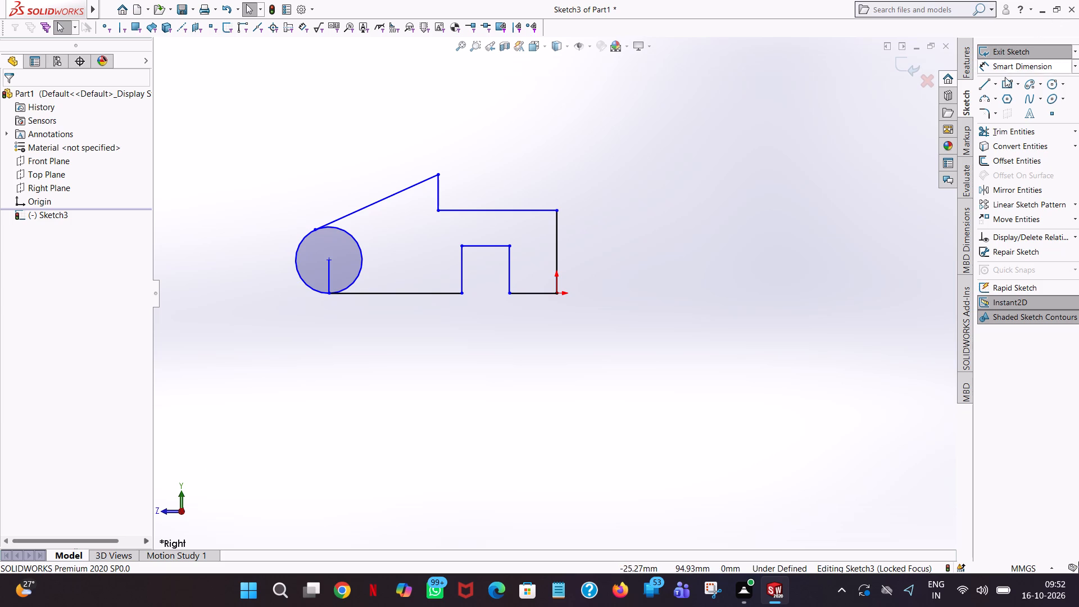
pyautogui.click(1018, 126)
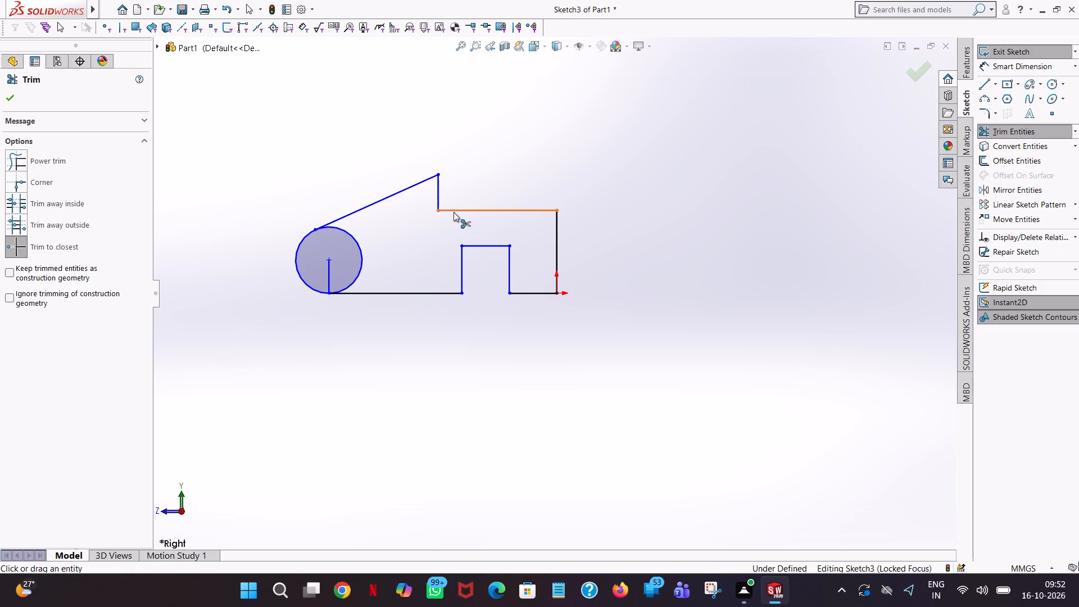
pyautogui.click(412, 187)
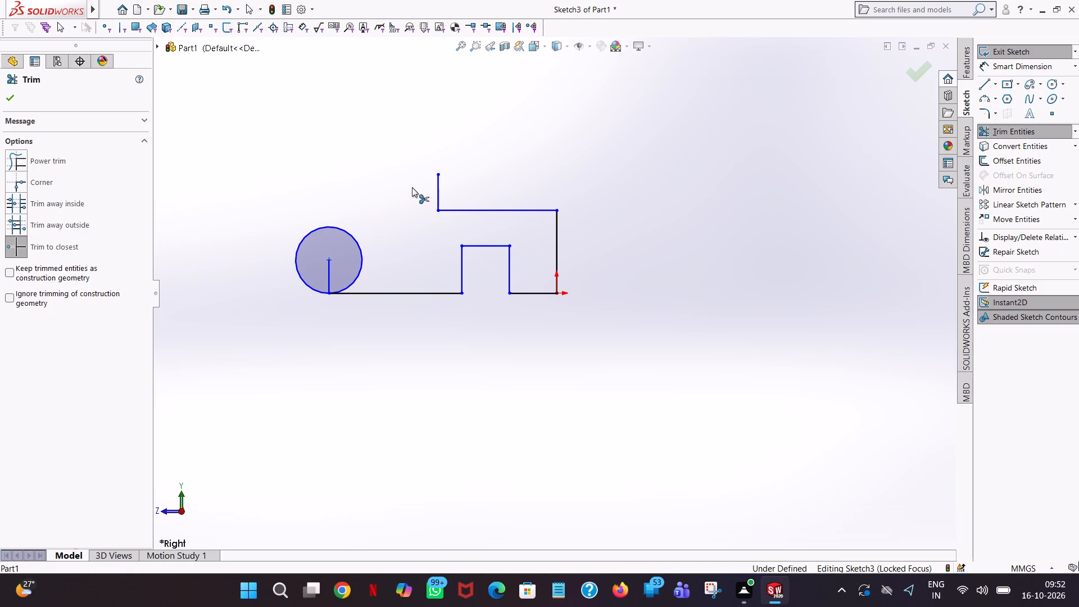
# Draw a 12 mm horizontal line leftward from the 15 mm line's upper end and a sloped line from its end tangent to the circle.
pyautogui.click(981, 82)
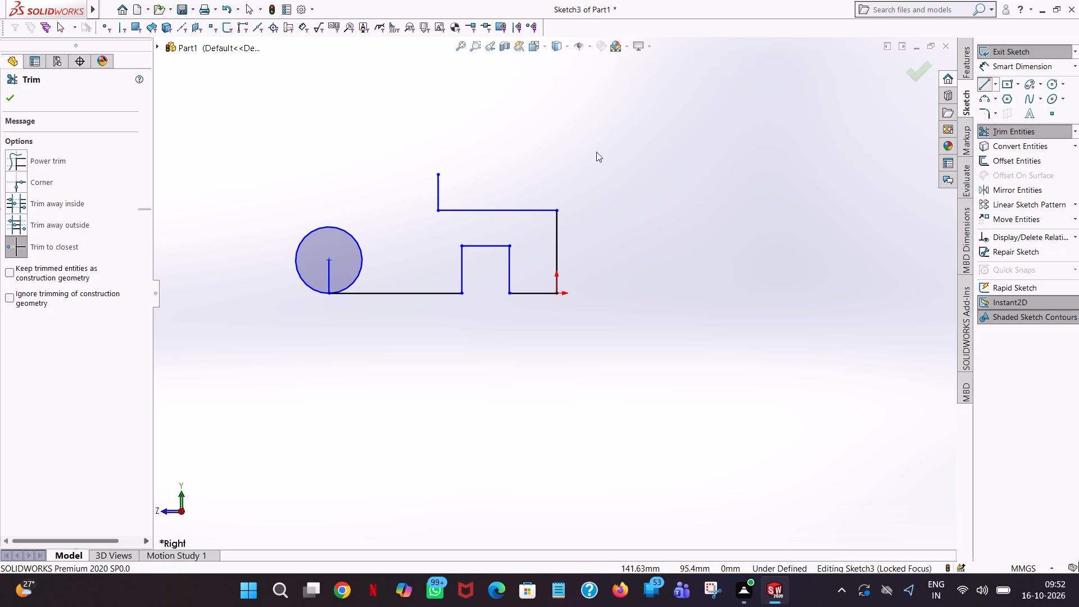
pyautogui.click(441, 175)
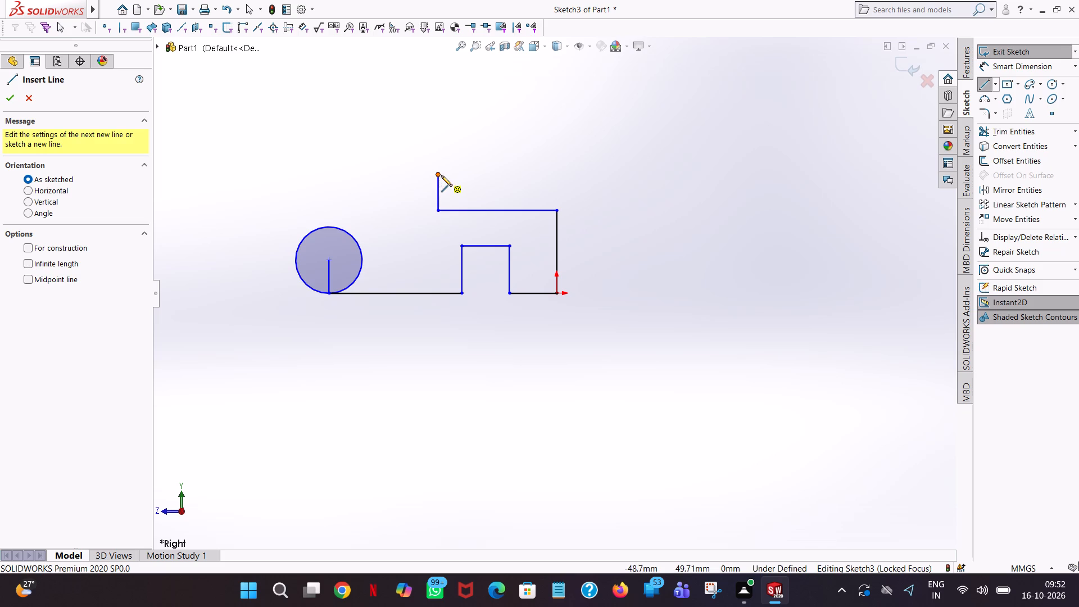
pyautogui.click(404, 176)
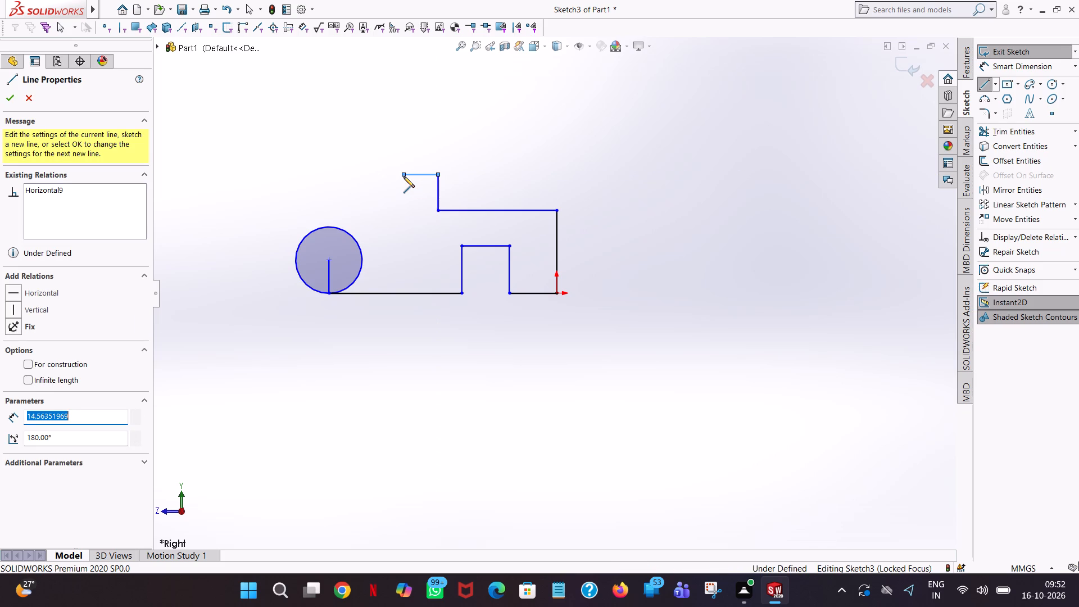
pyautogui.write('12')
pyautogui.press('Return')
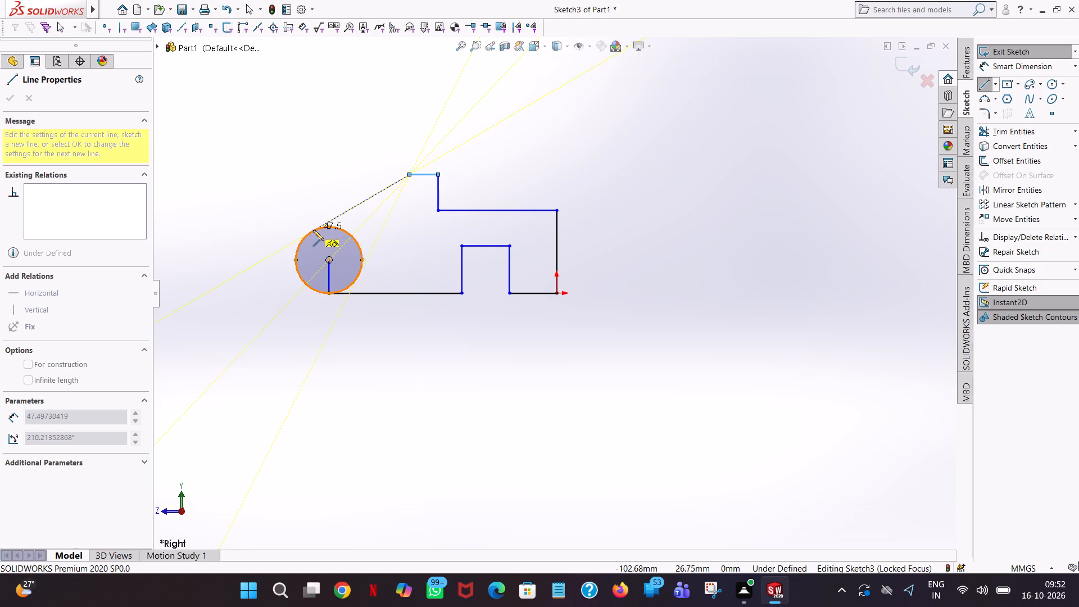
pyautogui.click(313, 230)
pyautogui.rightClick(313, 230)
pyautogui.click(334, 234)
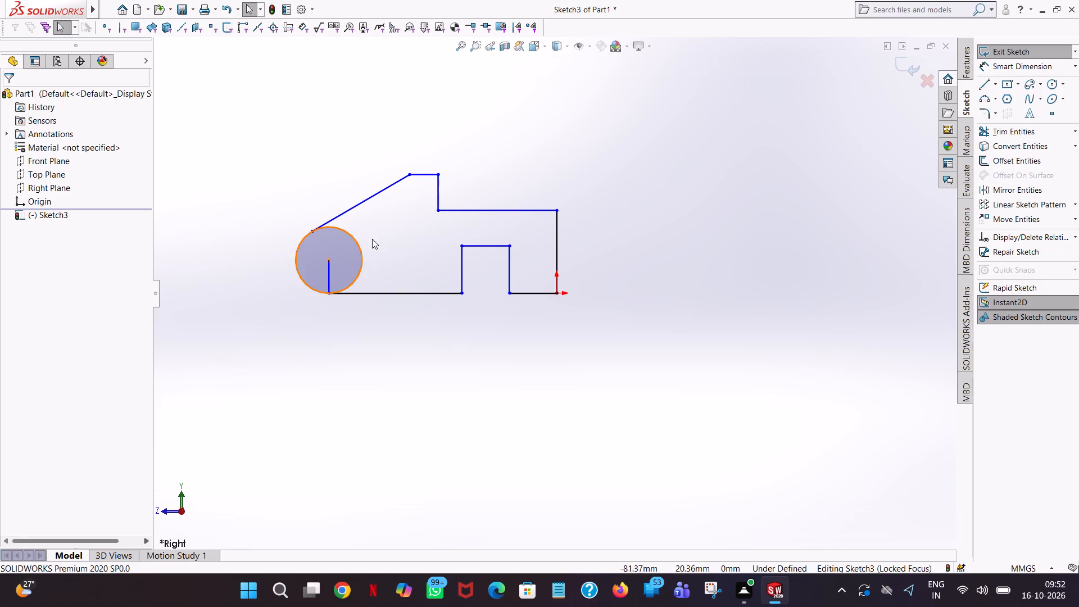
# Trim away the circle's arc inside the profile and the vertical line running to the circle's centre.
pyautogui.click(1012, 128)
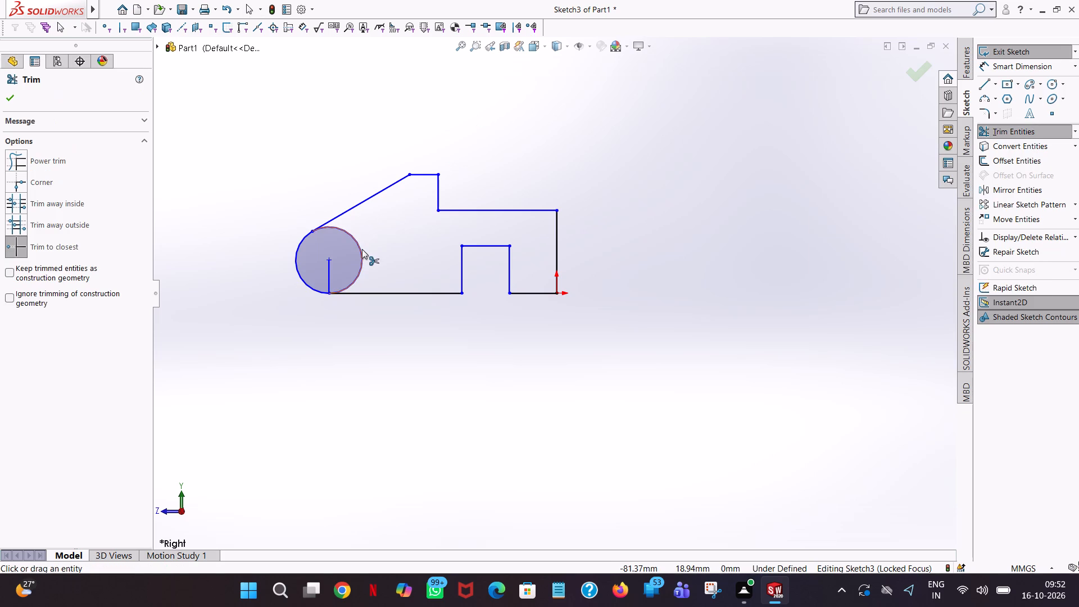
pyautogui.click(362, 248)
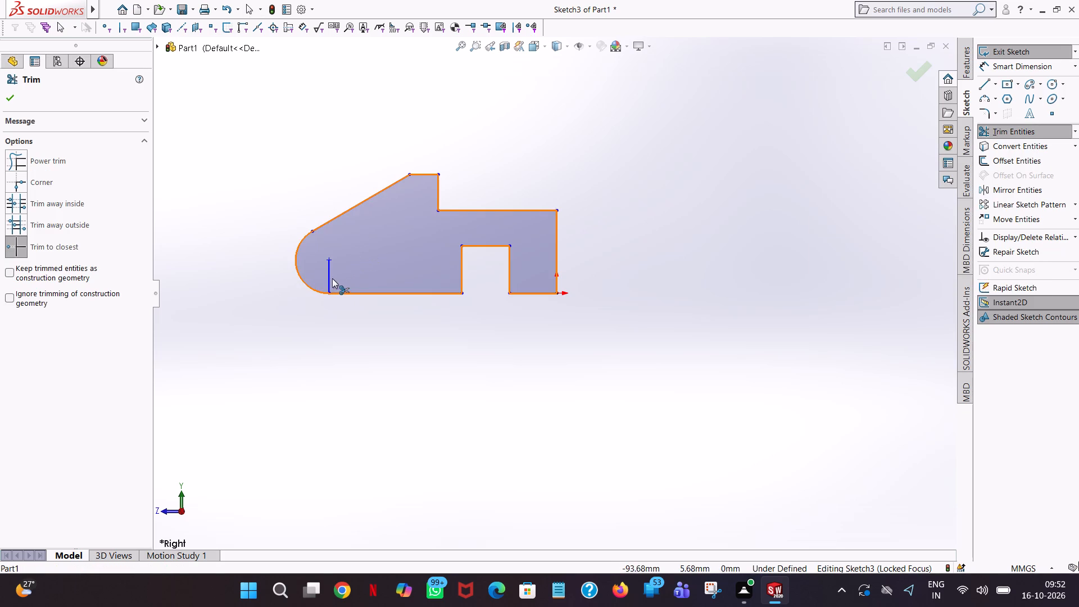
pyautogui.click(329, 273)
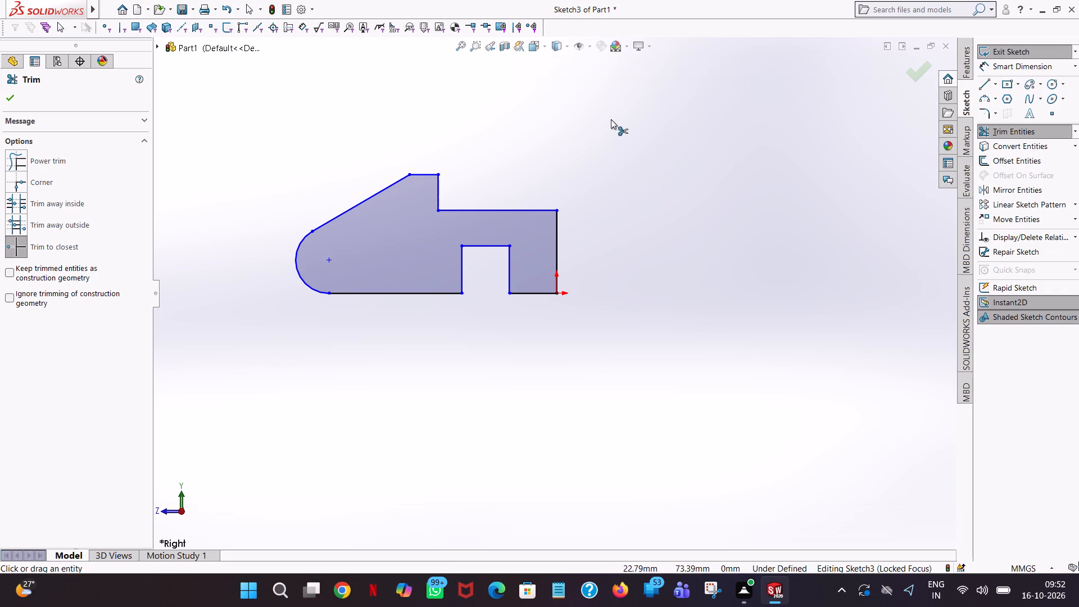
pyautogui.click(11, 100)
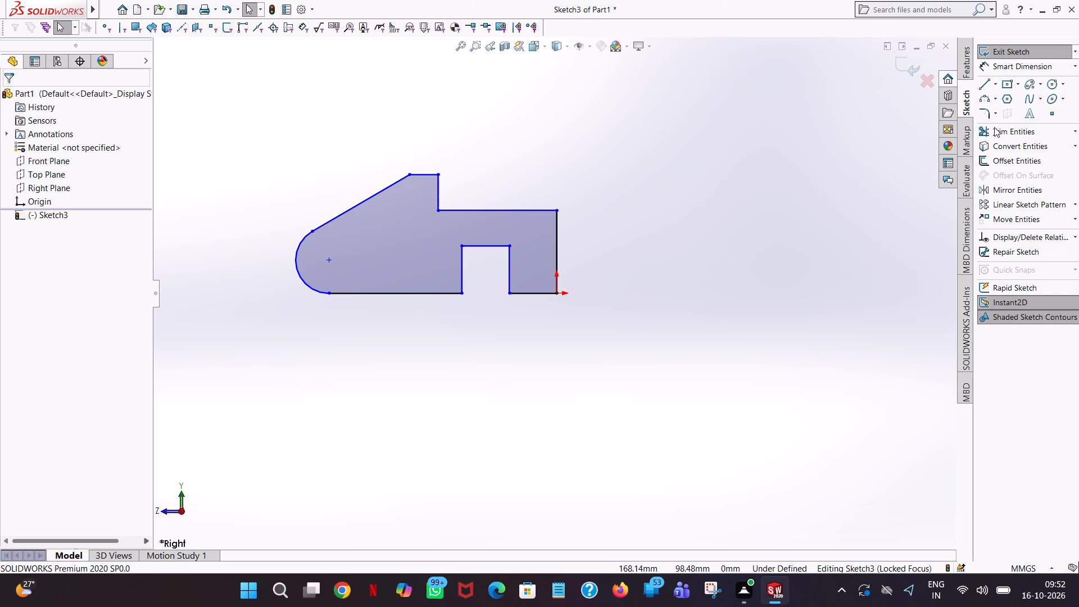
# Dimension the lengths of the long bottom line, the notch's top edge and the short bottom line at the origin, placed below the profile.
pyautogui.click(1008, 69)
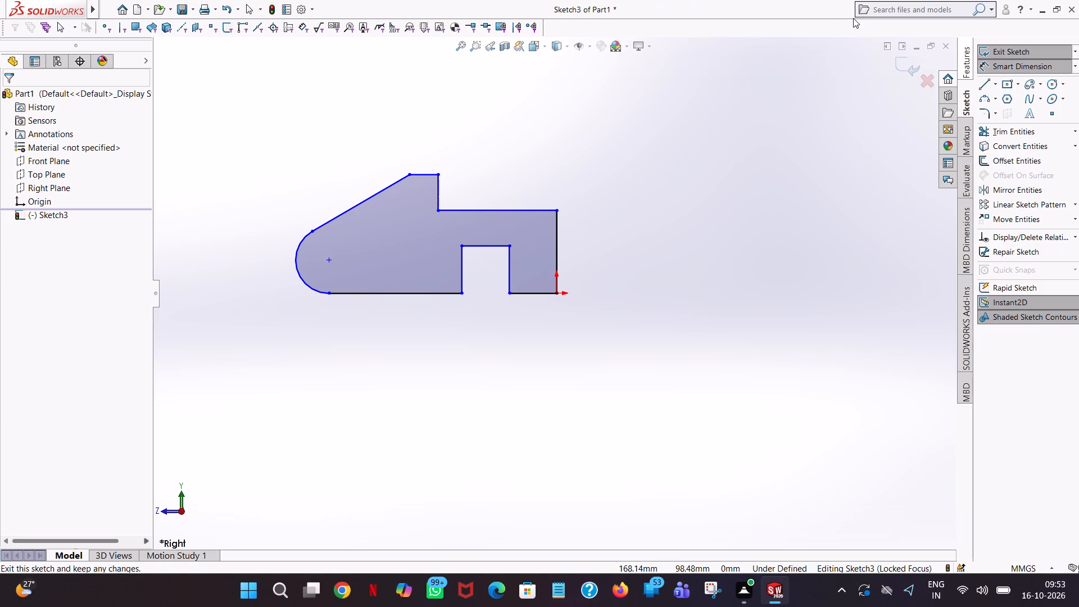
pyautogui.click(384, 296)
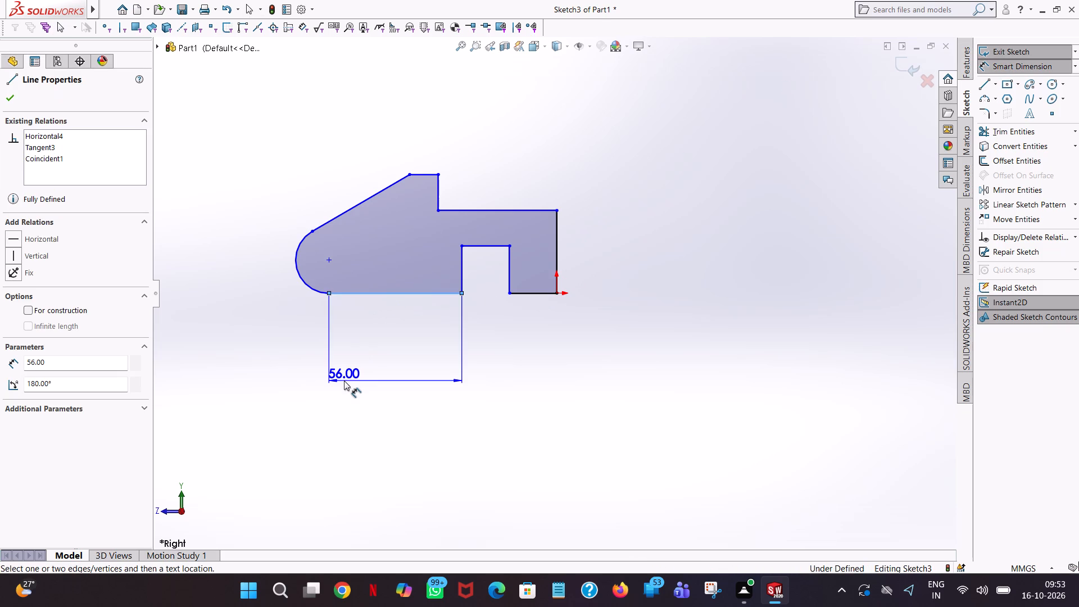
pyautogui.click(344, 380)
pyautogui.click(298, 368)
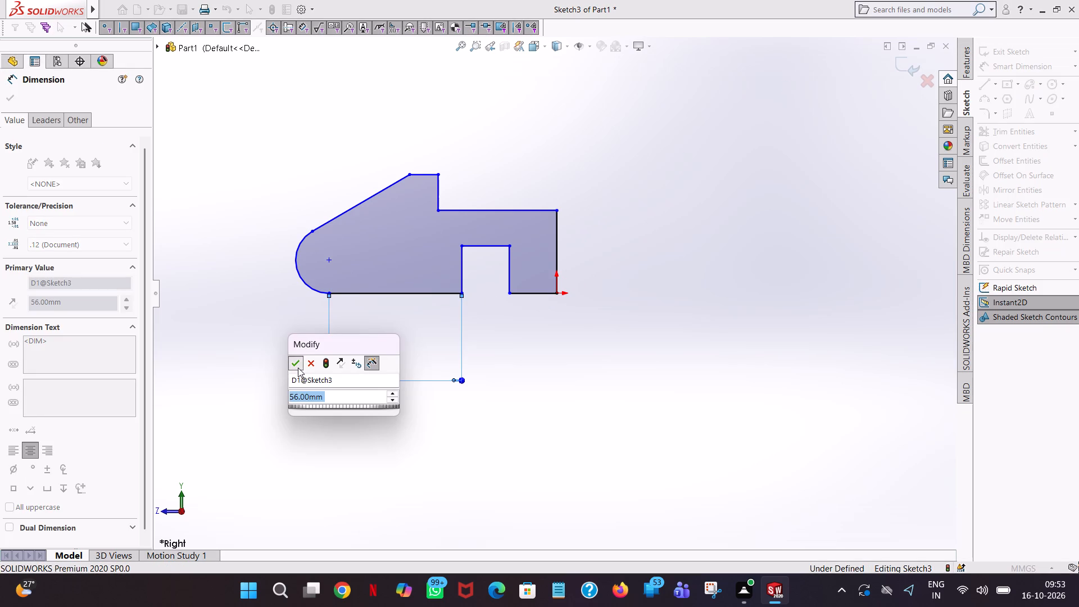
pyautogui.click(573, 324)
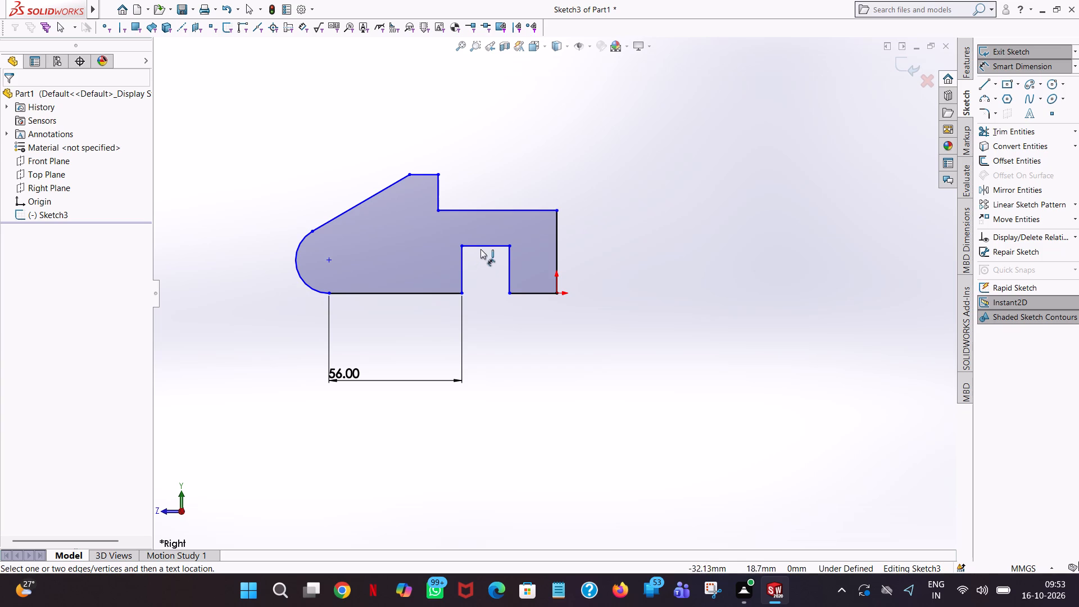
pyautogui.click(482, 247)
pyautogui.click(490, 356)
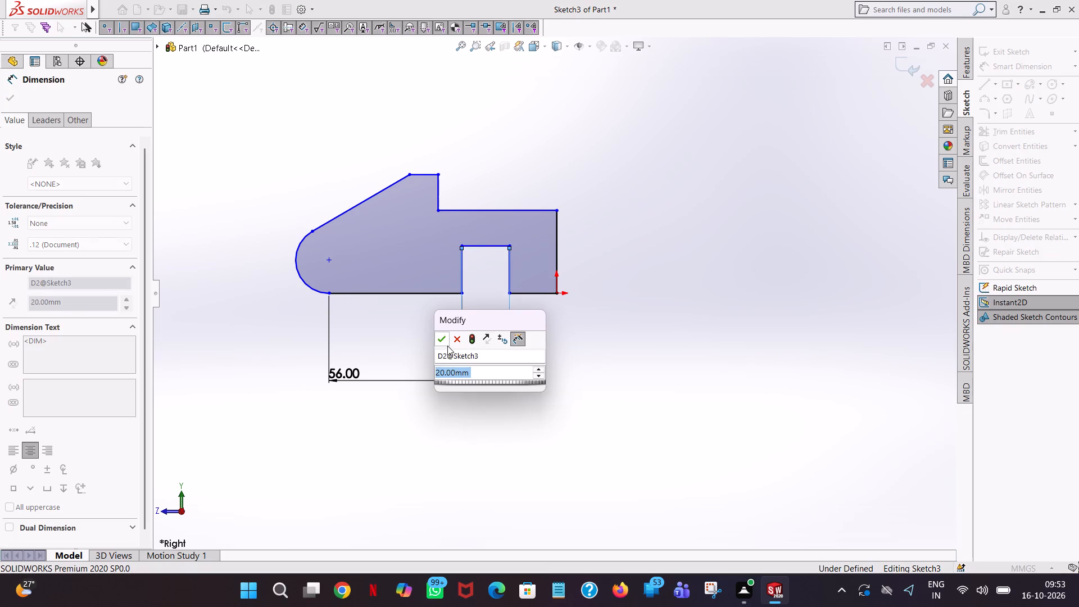
pyautogui.click(441, 339)
pyautogui.click(479, 279)
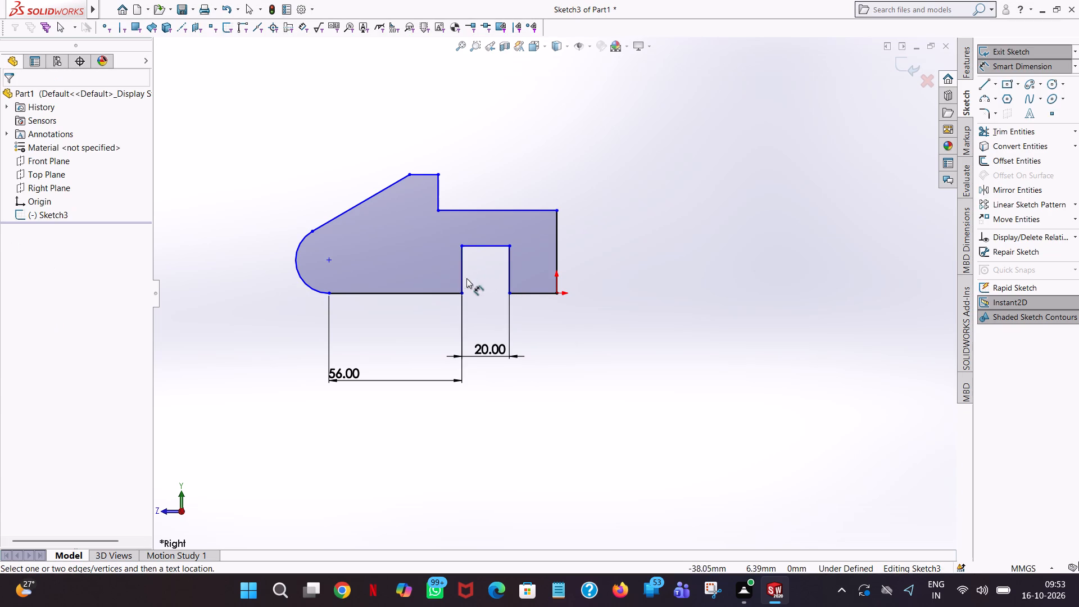
pyautogui.click(531, 293)
pyautogui.click(543, 351)
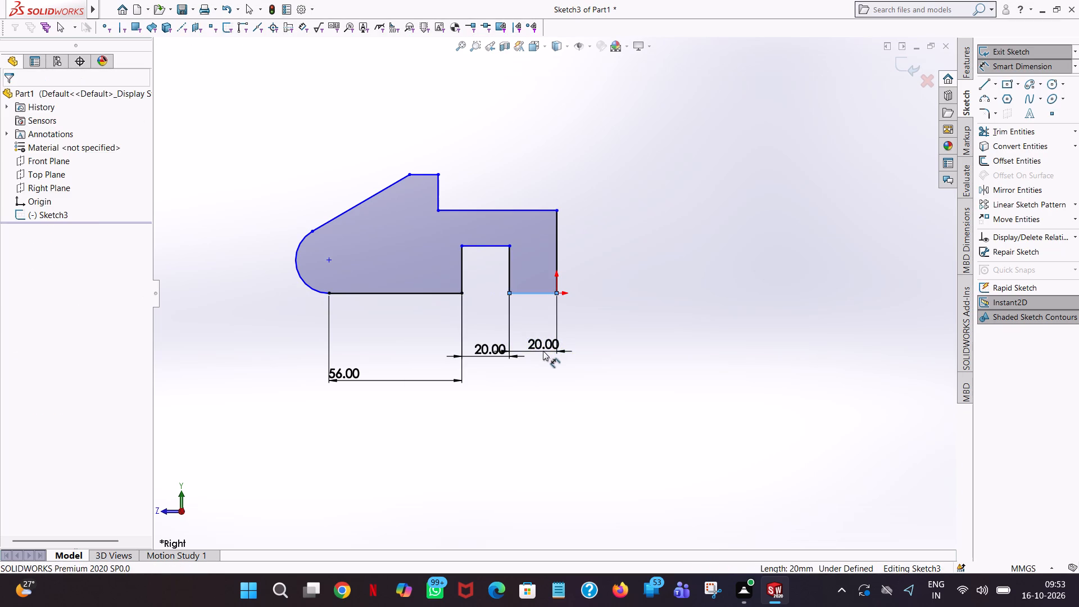
pyautogui.click(493, 330)
pyautogui.click(619, 246)
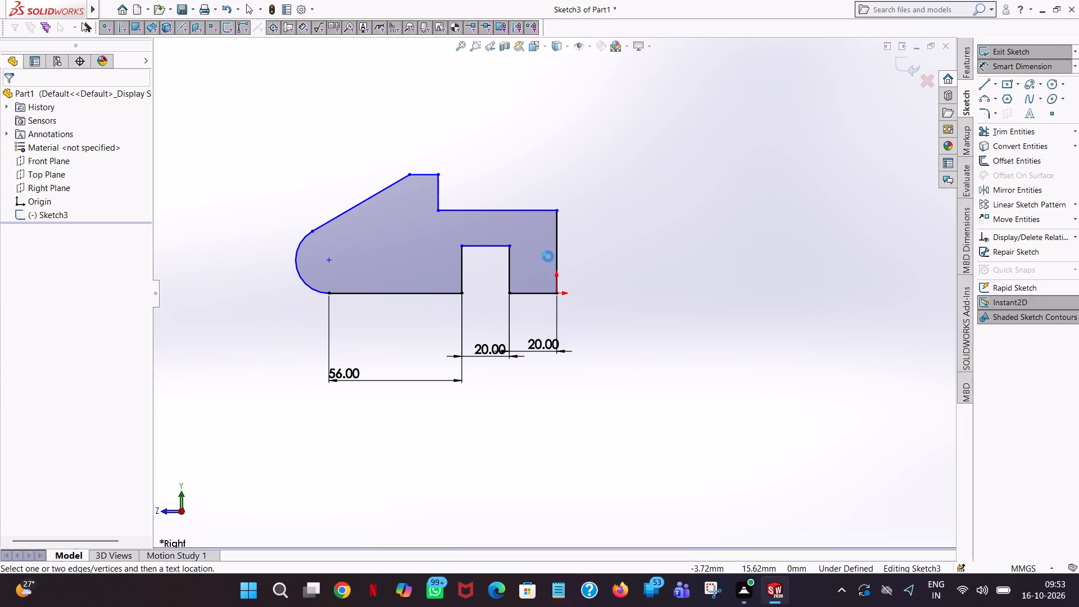
# Dimension the heights of the profile's vertical edge at the origin and of the upper step's vertical edge.
pyautogui.click(554, 256)
pyautogui.click(608, 256)
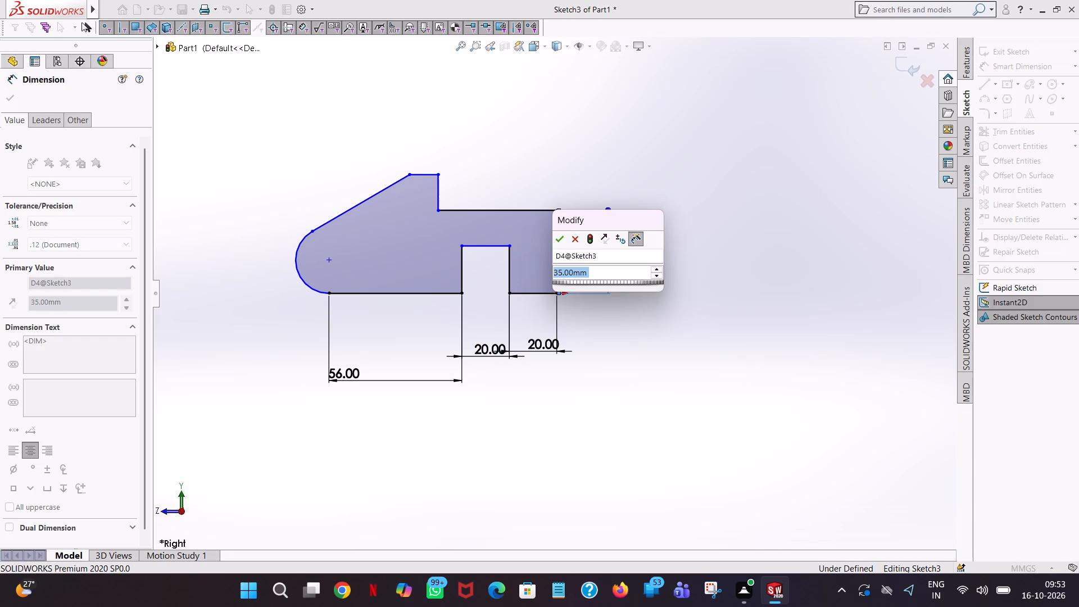
pyautogui.click(557, 243)
pyautogui.click(696, 217)
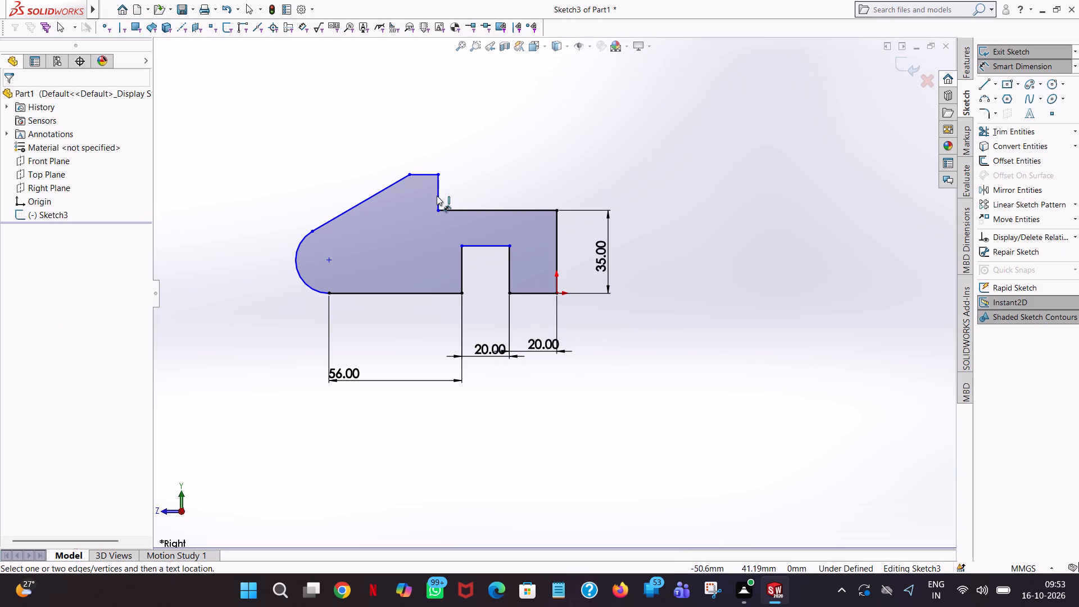
pyautogui.click(437, 196)
pyautogui.click(546, 175)
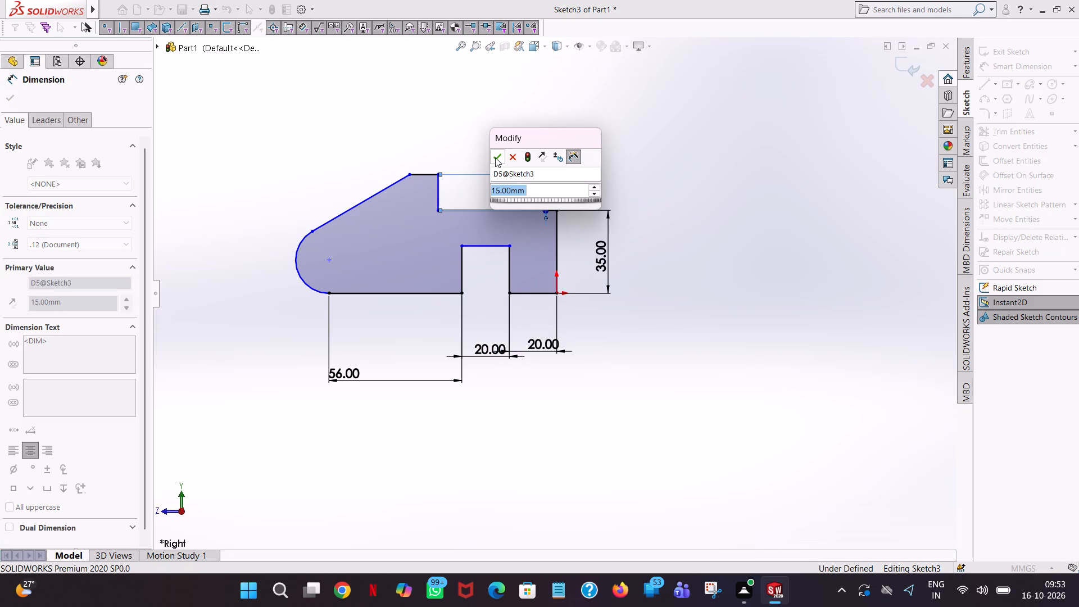
pyautogui.click(495, 157)
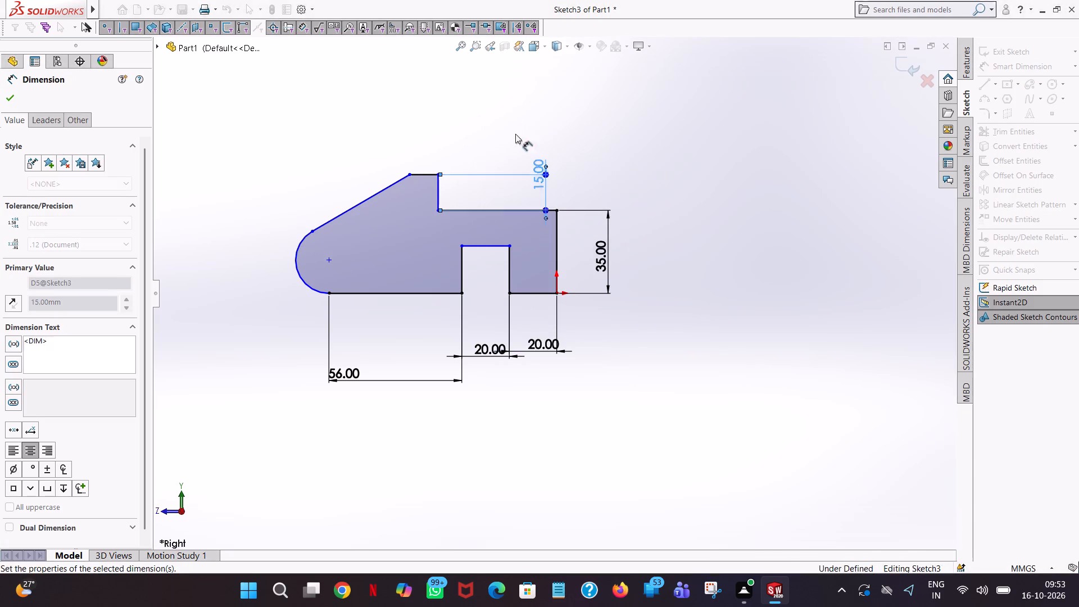
pyautogui.click(492, 128)
# Dimension the length of the profile's short topmost edge, placing the dimension above it.
pyautogui.click(430, 174)
pyautogui.click(429, 153)
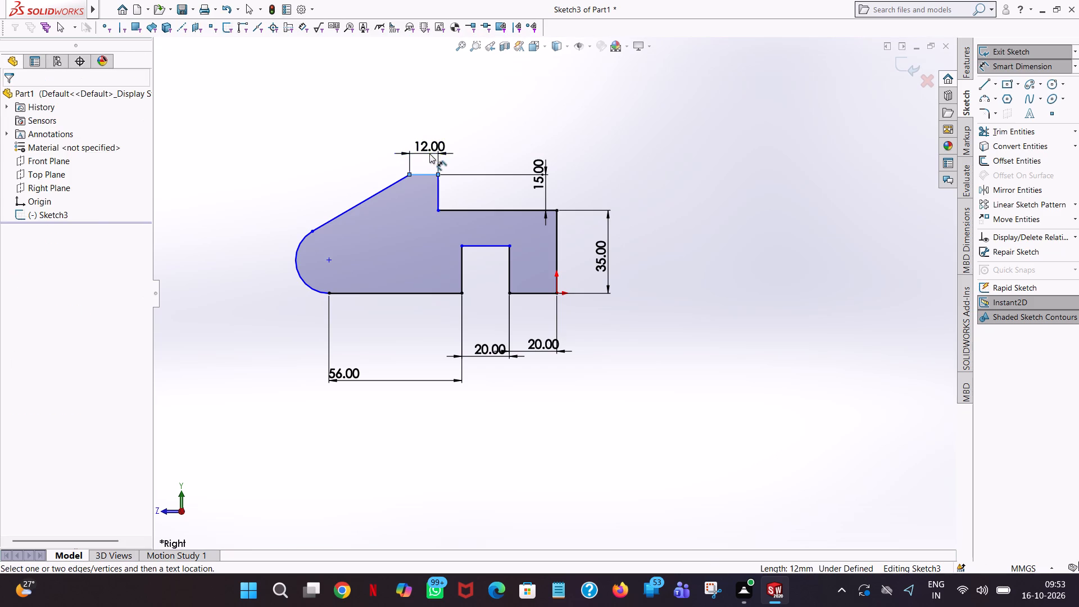
pyautogui.click(379, 138)
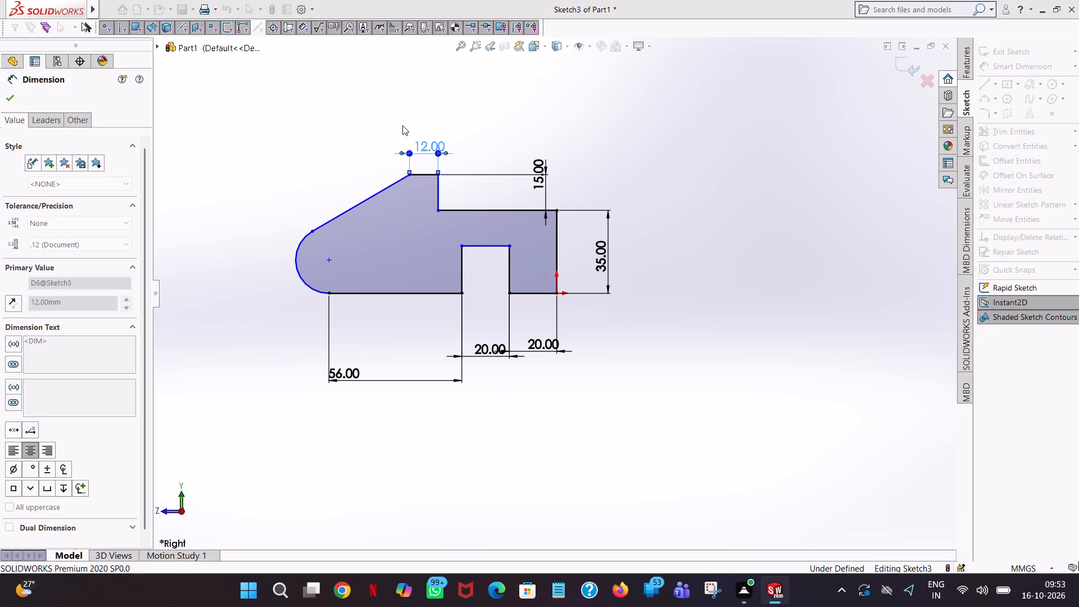
pyautogui.click(525, 109)
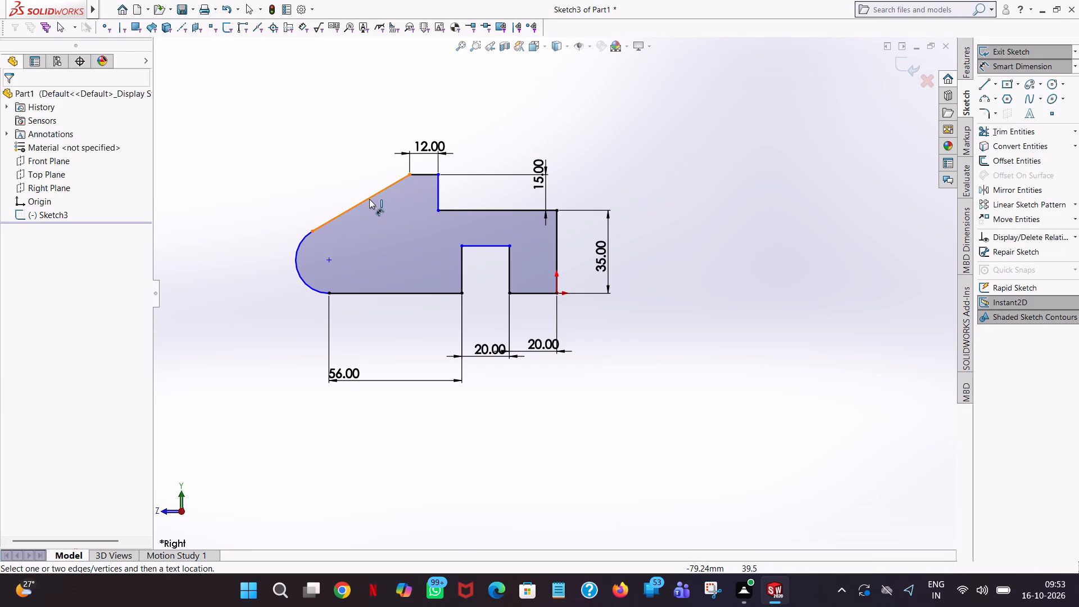
# Dimension the sloped edge's length above it and the radius of the rounded end beside the arc.
pyautogui.click(369, 199)
pyautogui.click(362, 175)
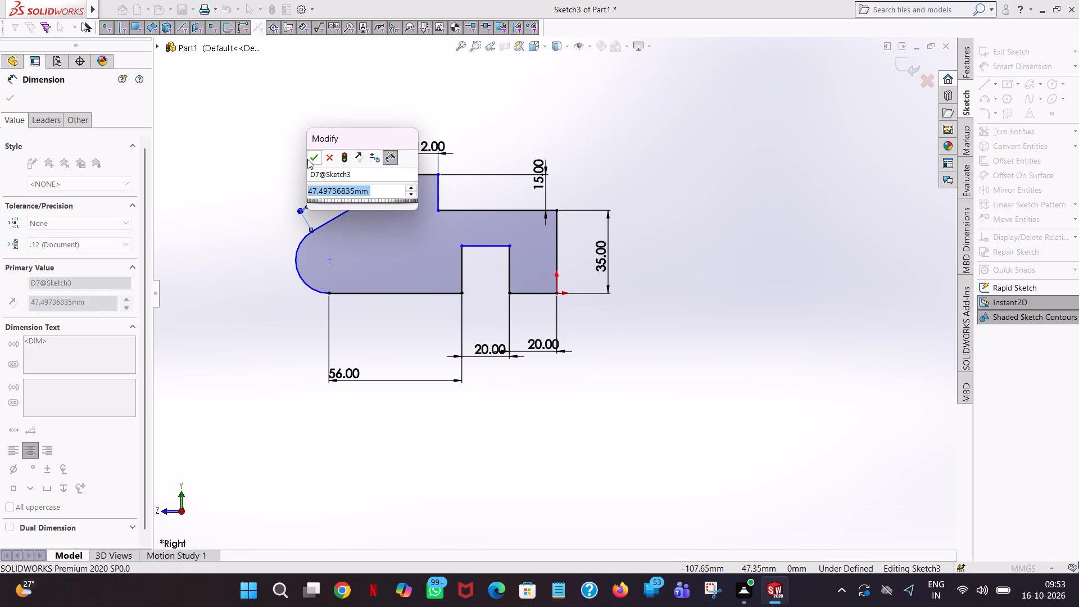
pyautogui.click(308, 159)
pyautogui.click(299, 262)
pyautogui.click(251, 278)
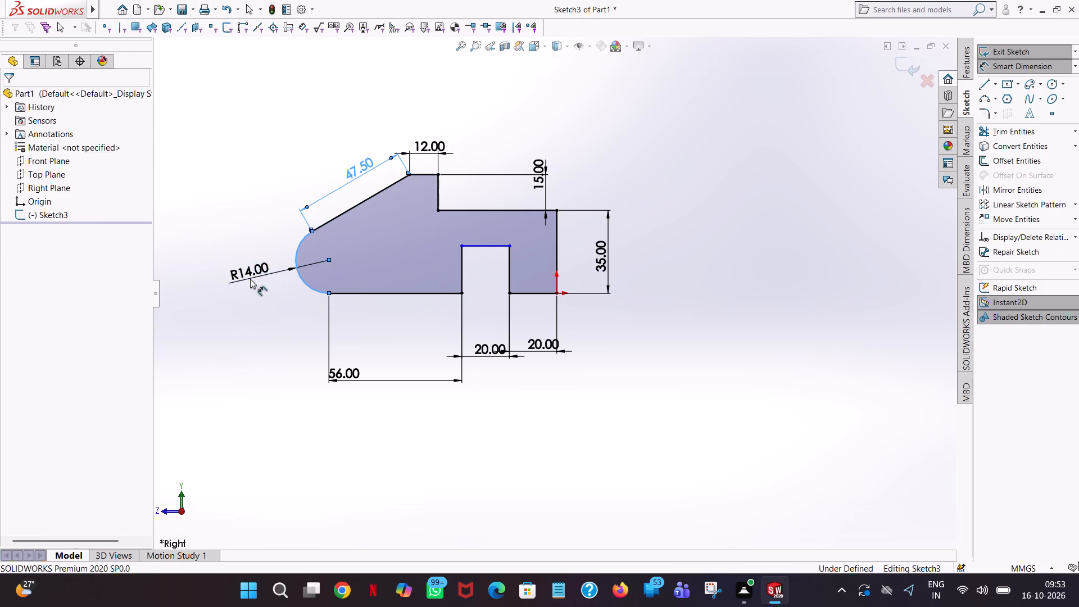
pyautogui.click(198, 267)
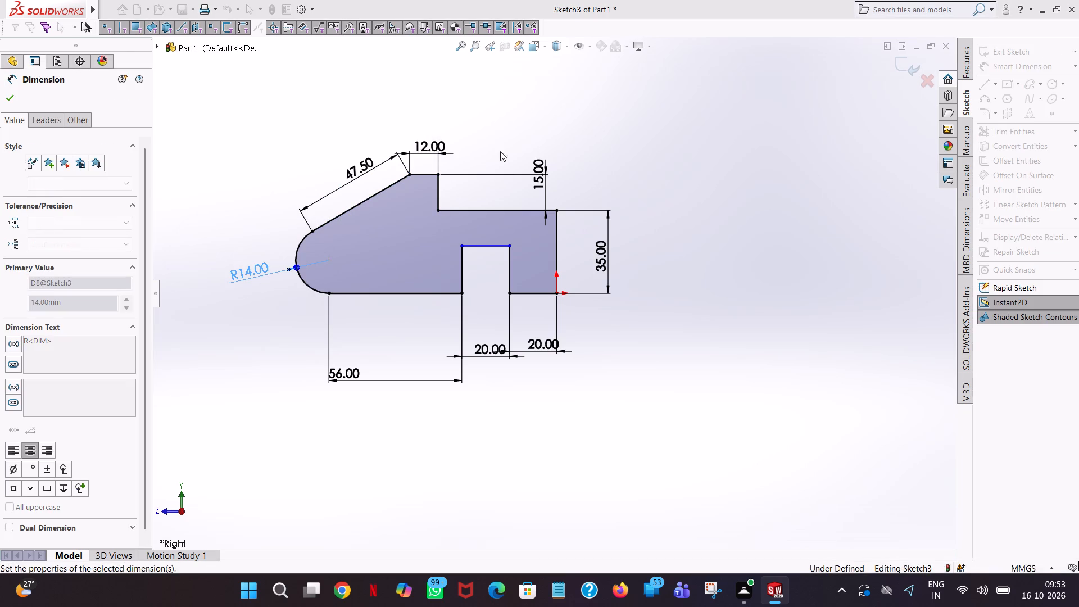
pyautogui.click(690, 144)
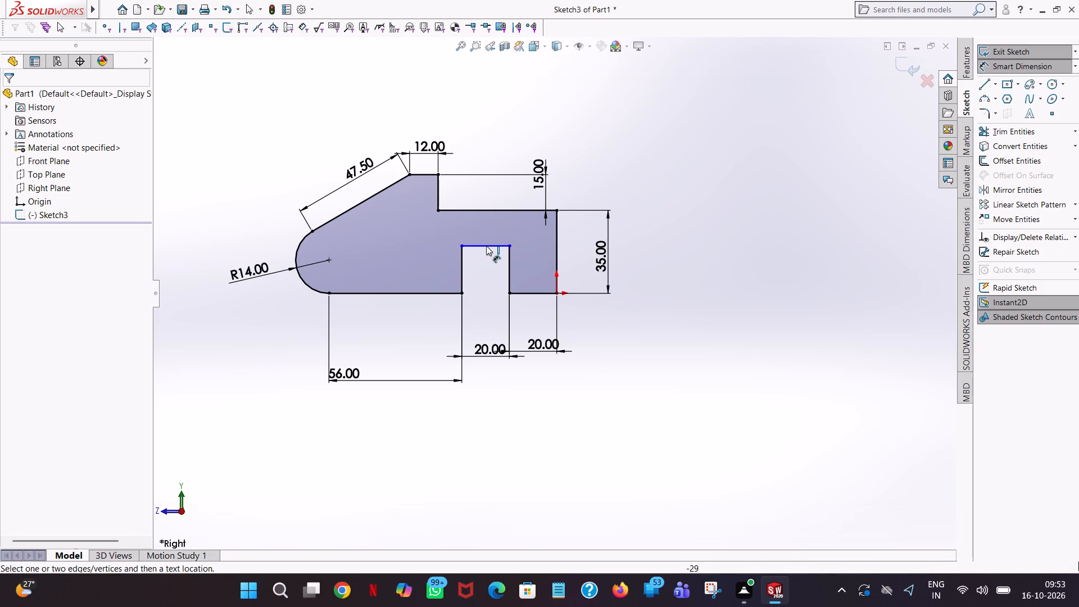
# Dimension the height of the notch's top edge from the origin, placed beyond the profile's overall vertical dimension.
pyautogui.click(486, 246)
pyautogui.click(556, 291)
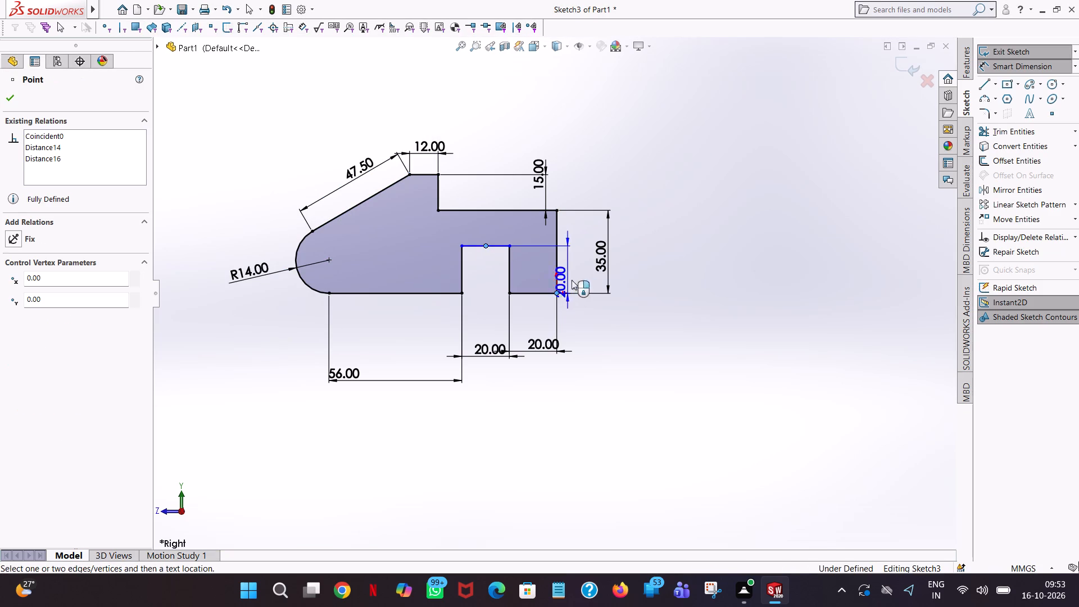
pyautogui.click(695, 288)
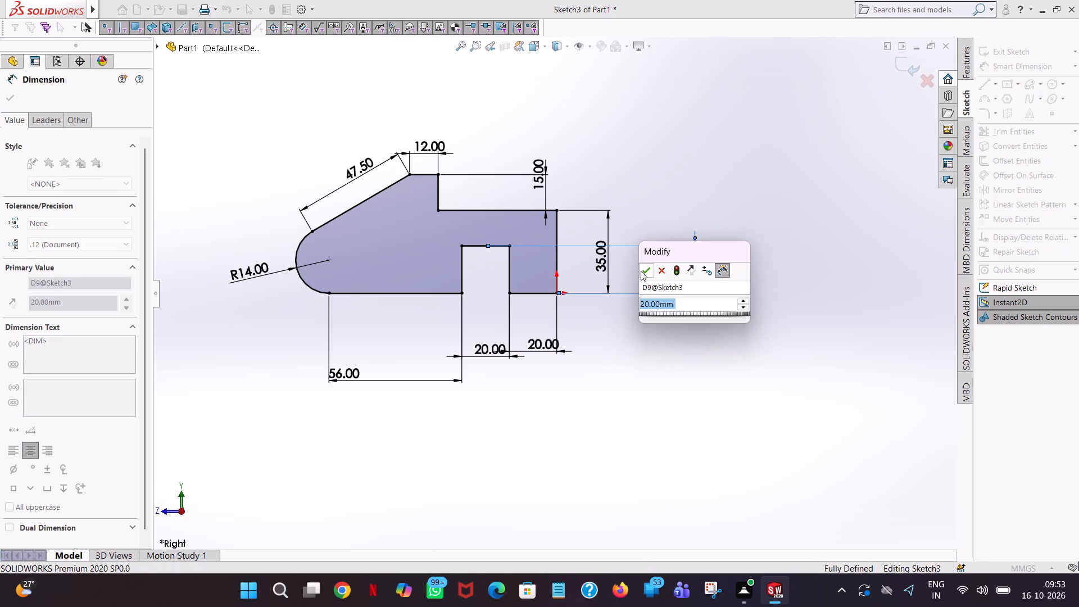
pyautogui.click(641, 271)
pyautogui.click(667, 210)
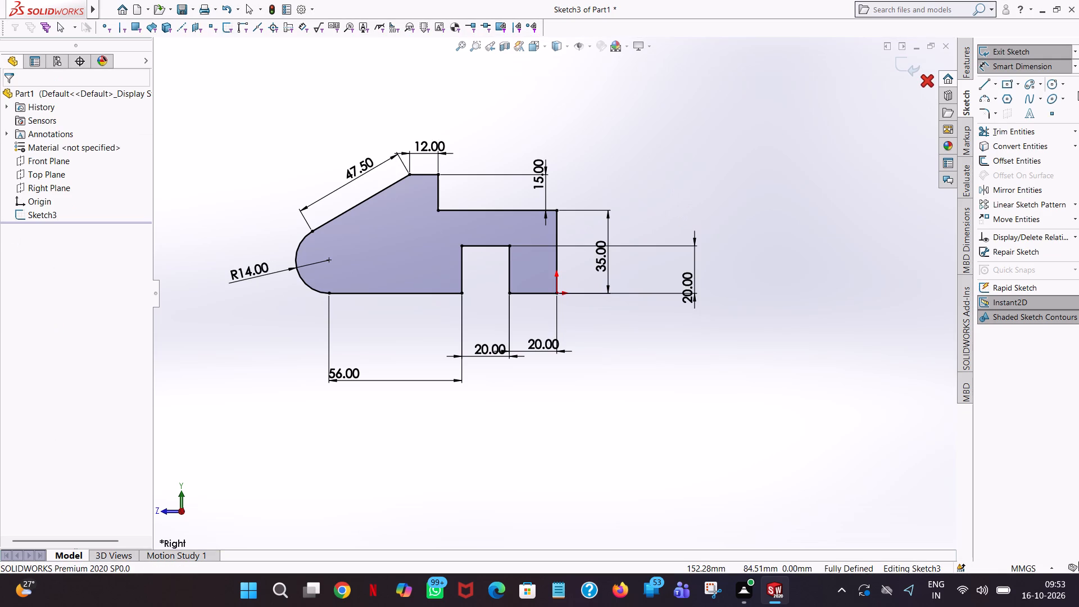
# Extrude the dimensioned profile as a blind boss 20 mm deep in the reversed direction.
pyautogui.click(964, 58)
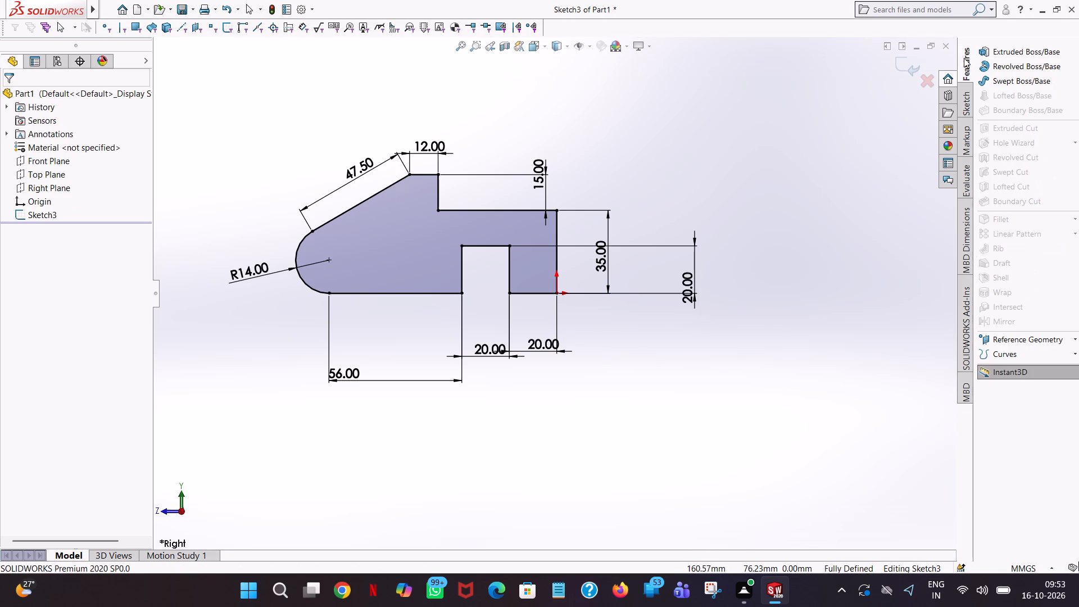
pyautogui.click(988, 57)
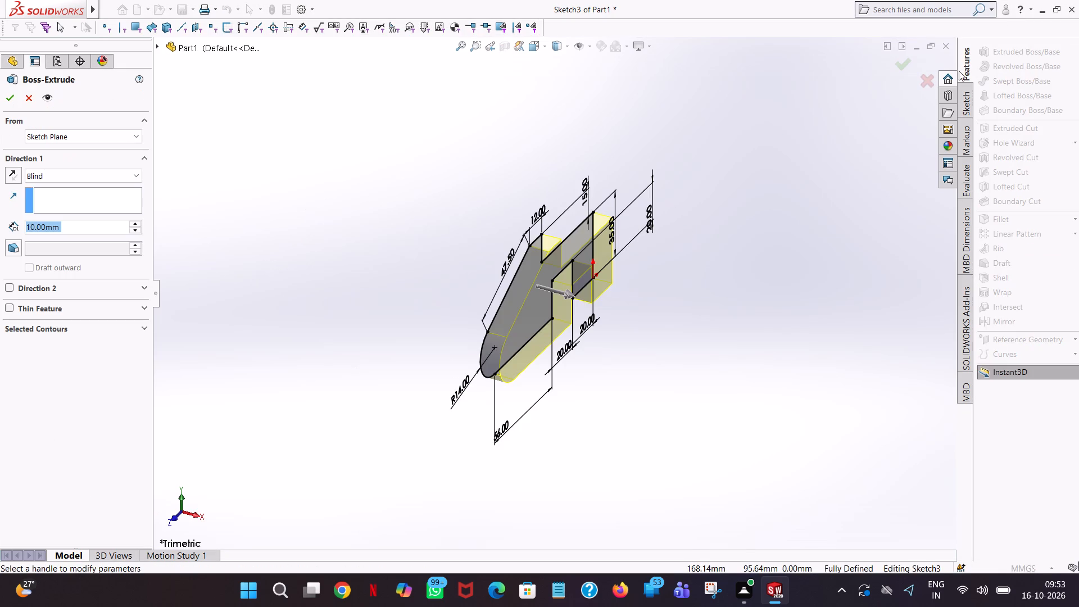
pyautogui.click(11, 173)
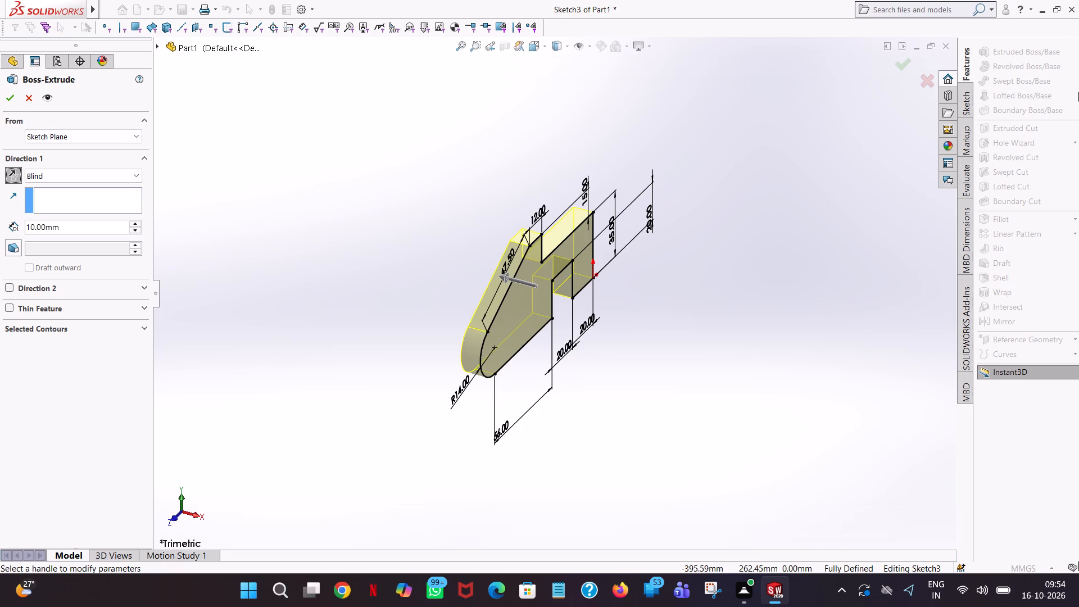
pyautogui.click(139, 223)
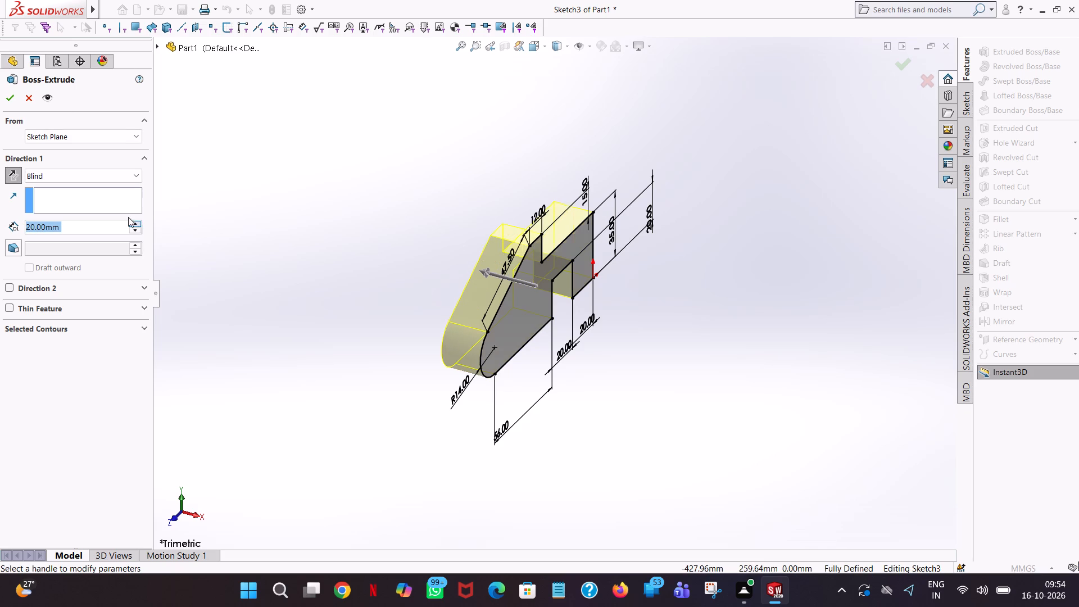
pyautogui.click(6, 95)
pyautogui.click(745, 133)
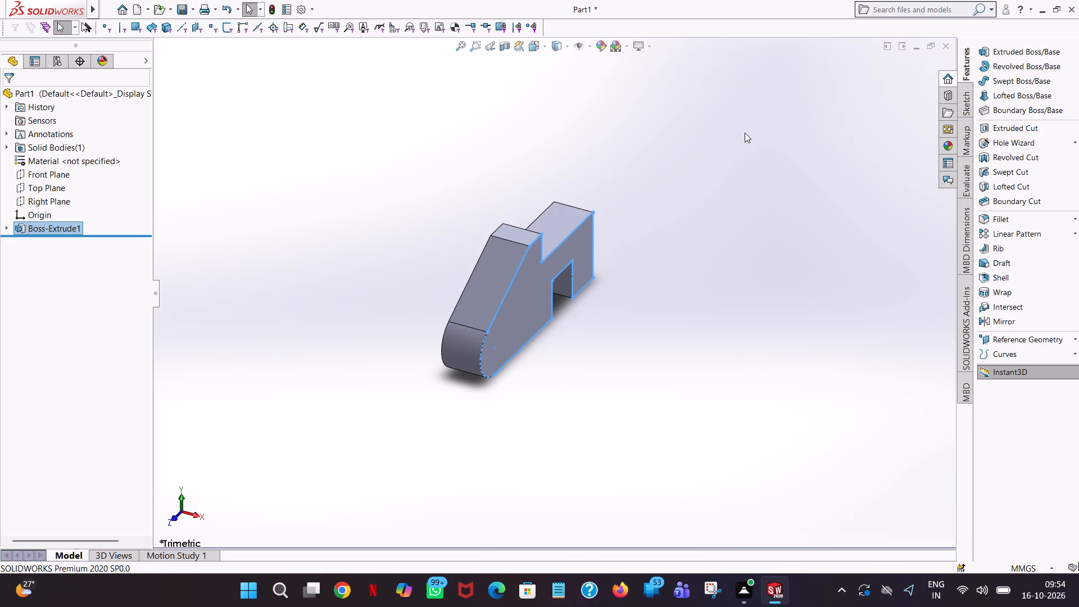
# Start a new boss extrusion sketch on the body's flat side face opposite the Right Plane, viewed normal to the face.
pyautogui.moveTo(674, 182); pyautogui.dragTo(580, 184, button='middle')
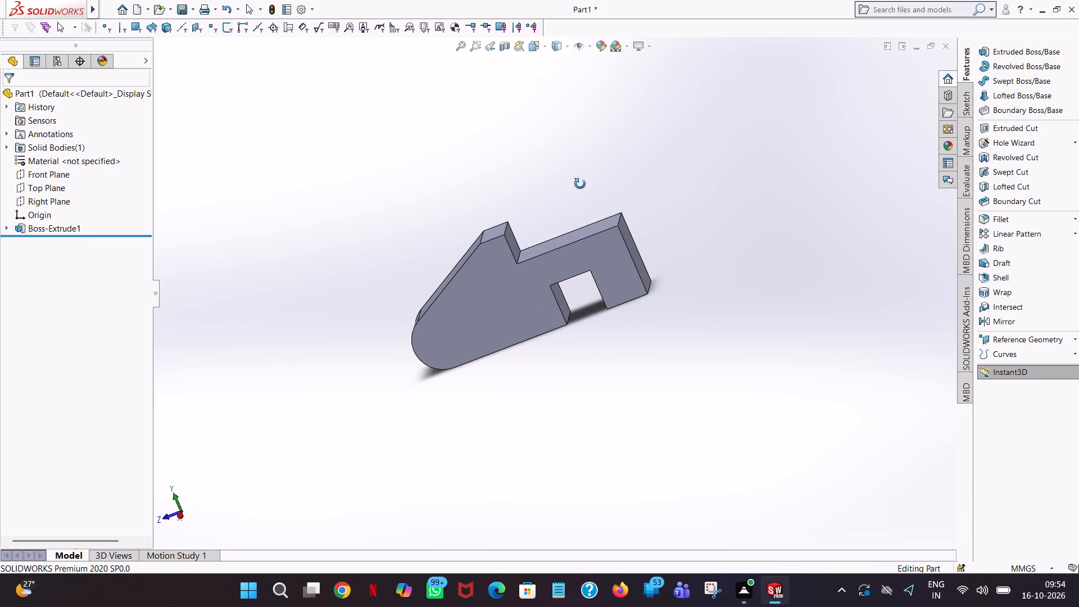
pyautogui.moveTo(580, 184); pyautogui.dragTo(582, 169, button='middle')
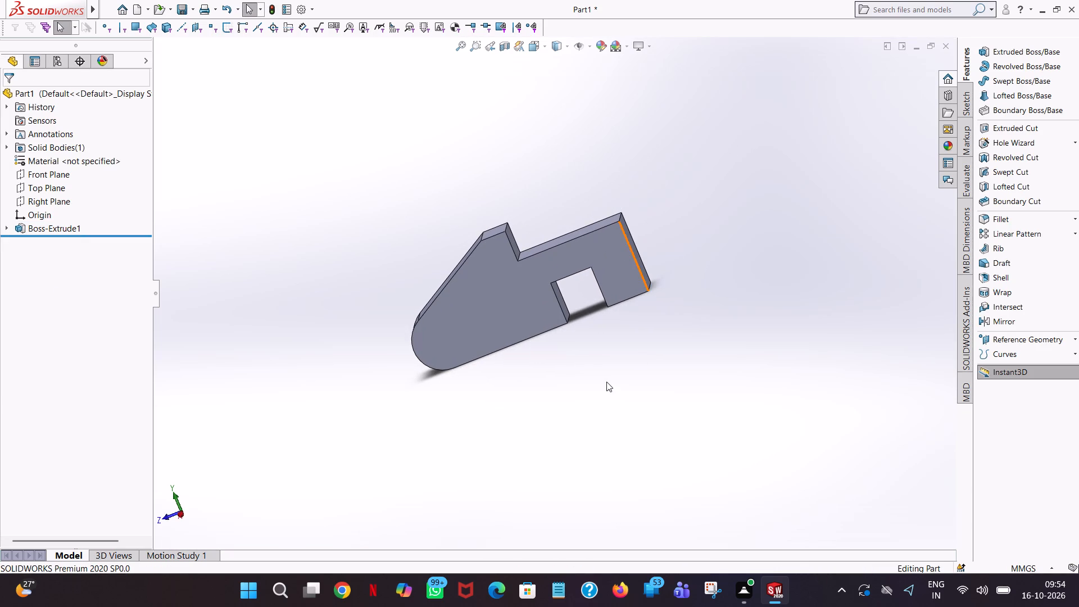
pyautogui.moveTo(609, 382); pyautogui.dragTo(618, 382, button='middle')
pyautogui.scroll(2, 613, 382)
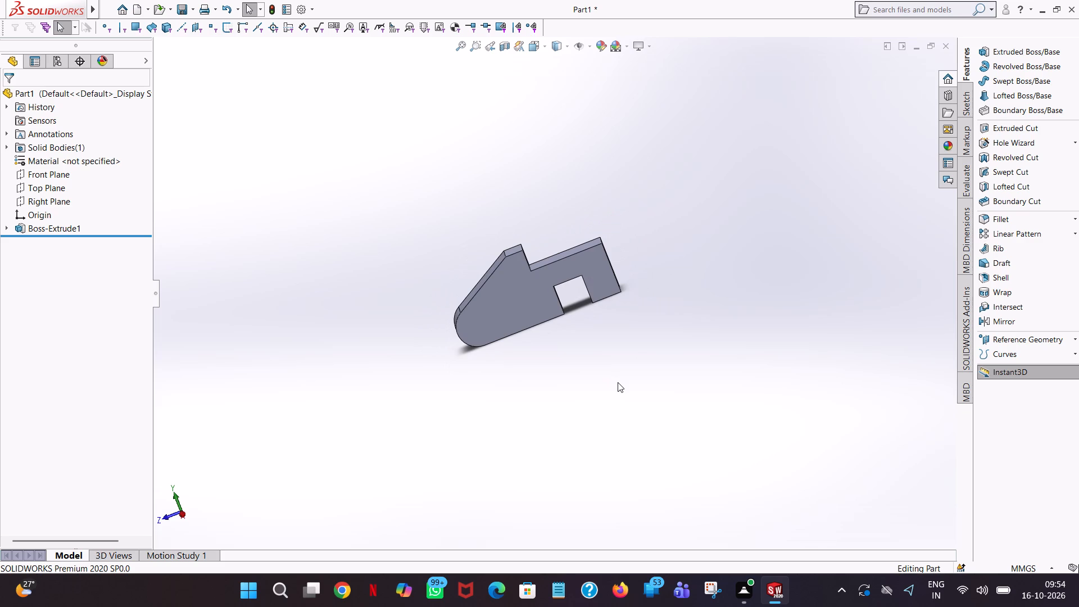
pyautogui.hotkey('ctrl', '7')
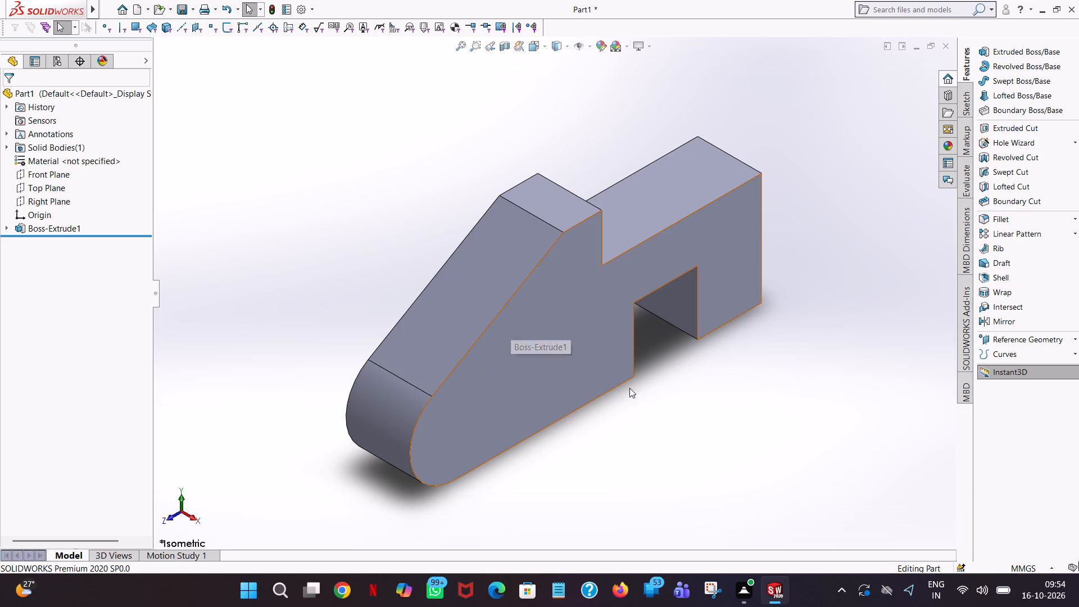
pyautogui.moveTo(707, 352); pyautogui.dragTo(847, 418, button='middle')
pyautogui.scroll(1, 711, 355)
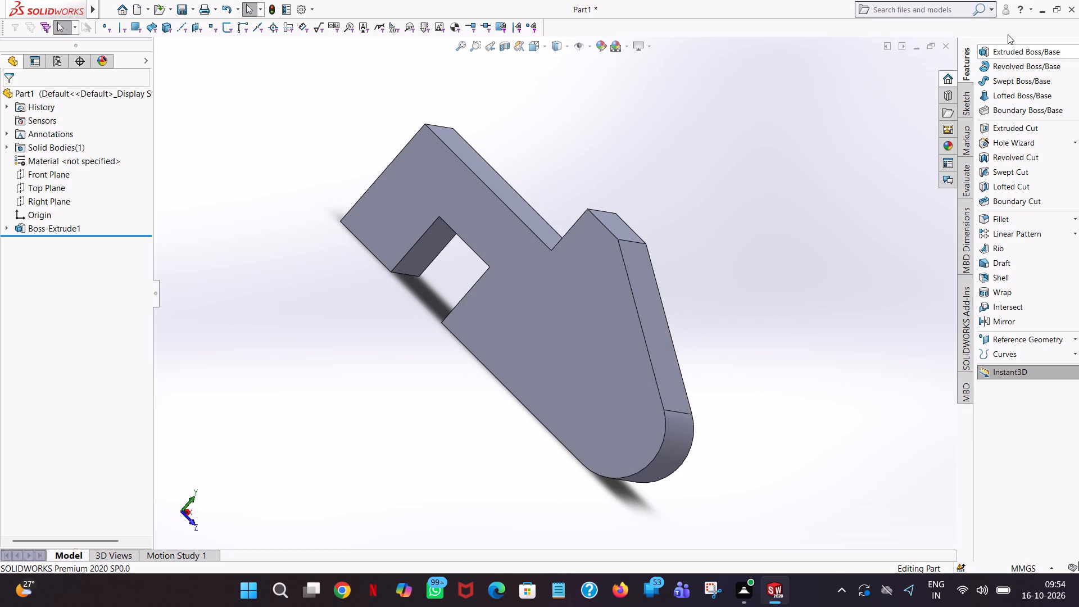
pyautogui.click(1005, 57)
pyautogui.click(489, 302)
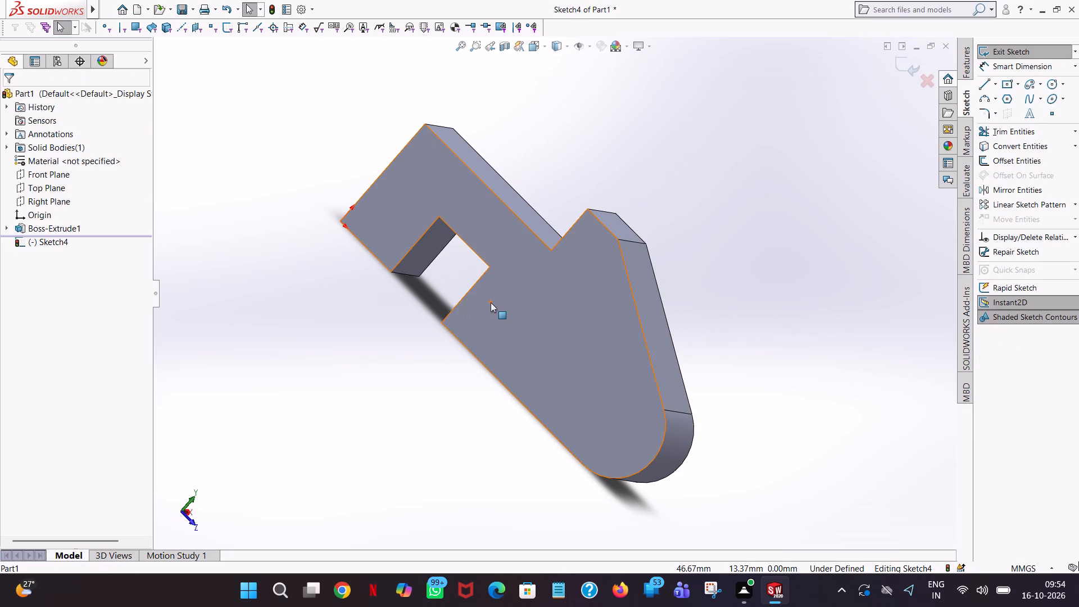
pyautogui.press('space')
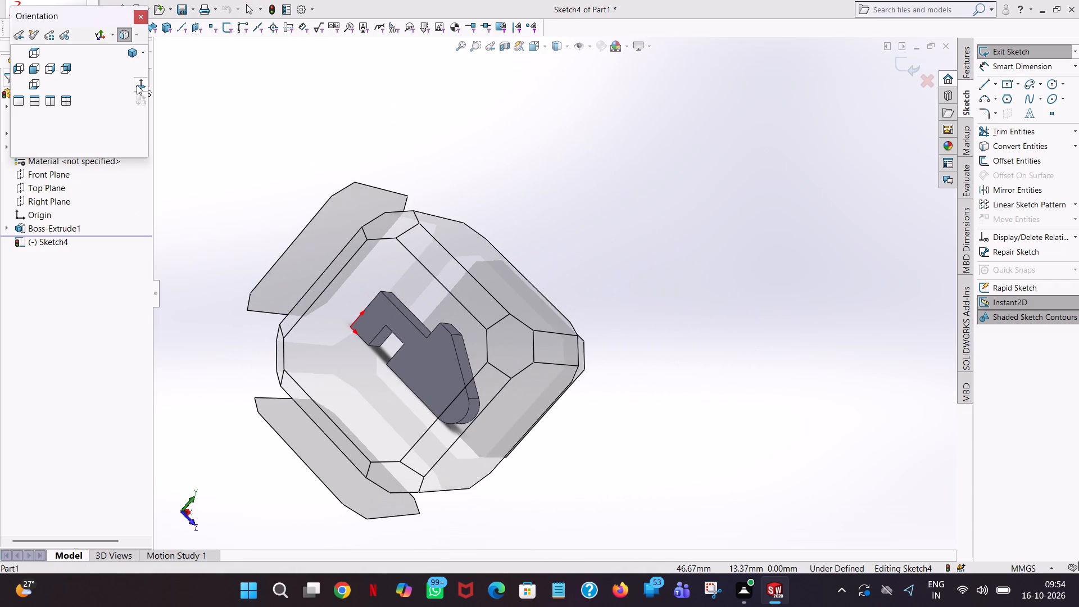
pyautogui.click(137, 85)
pyautogui.scroll(5, 817, 354)
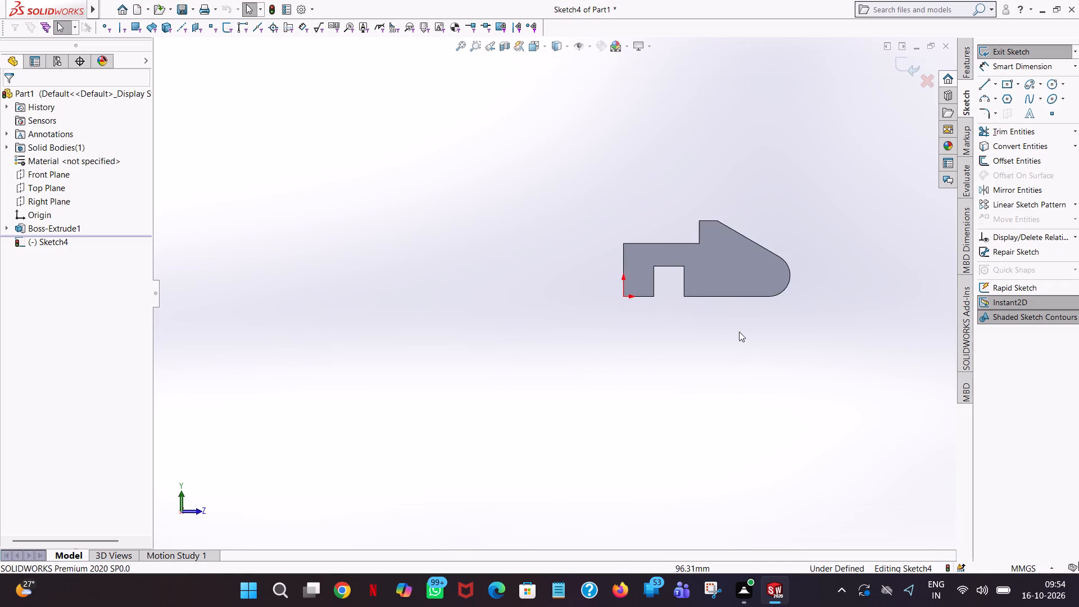
pyautogui.scroll(-3, 730, 330)
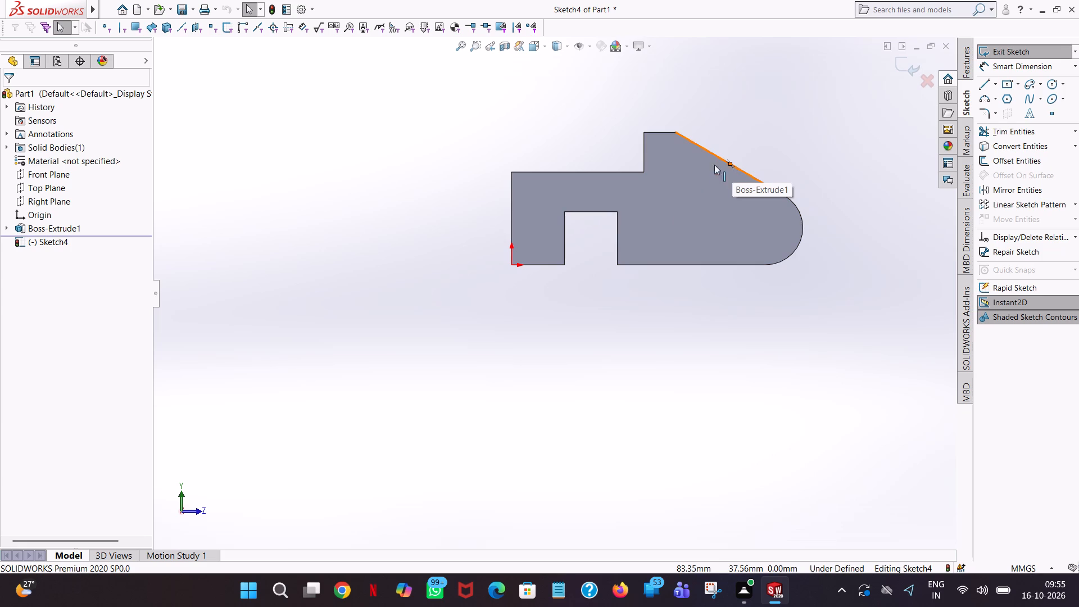
# Sketch a closed line outline from the origin along the stepped edges, straight down from the sloped edge's upper corner, and back around the notch.
pyautogui.click(976, 84)
pyautogui.click(981, 84)
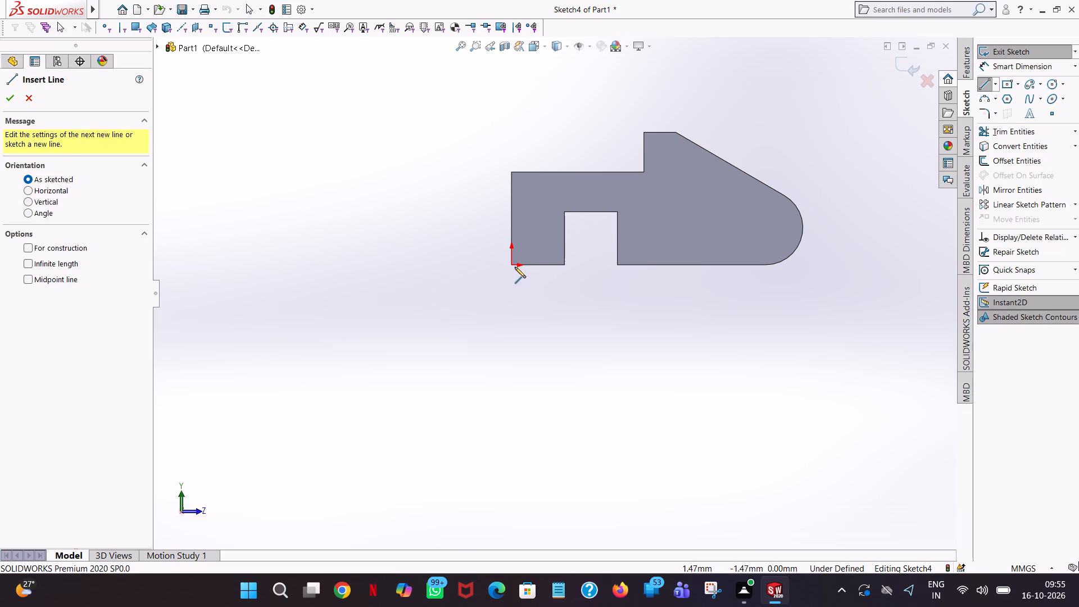
pyautogui.click(511, 265)
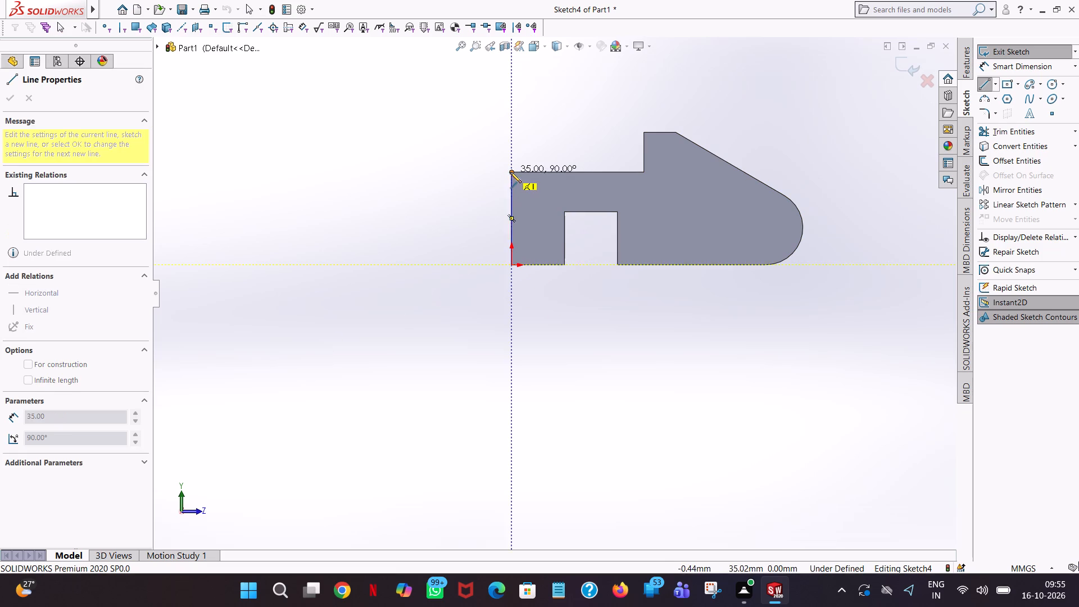
pyautogui.click(510, 172)
pyautogui.click(643, 172)
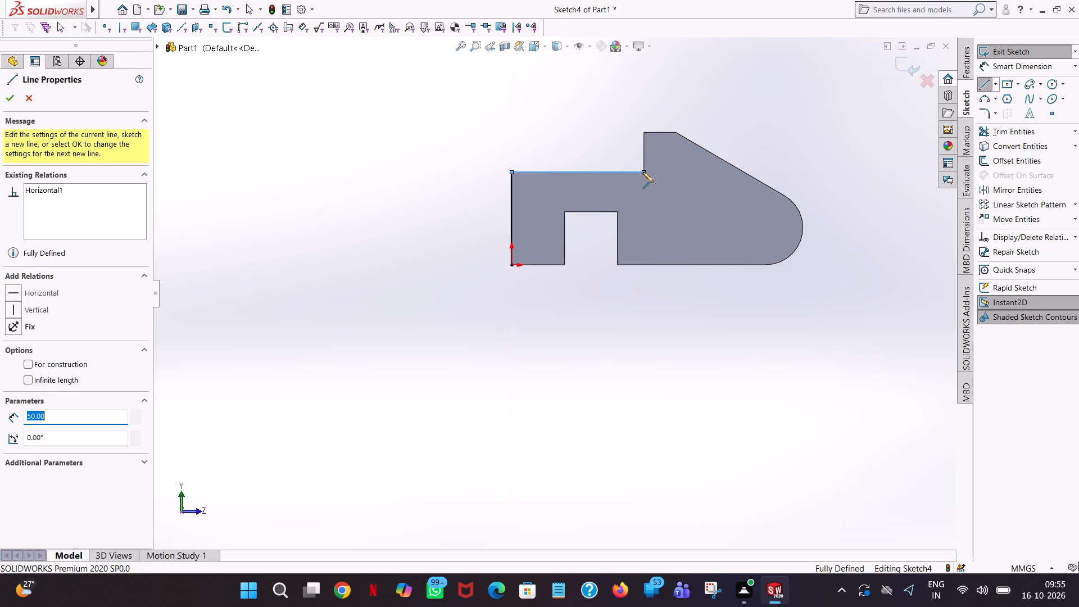
pyautogui.click(642, 130)
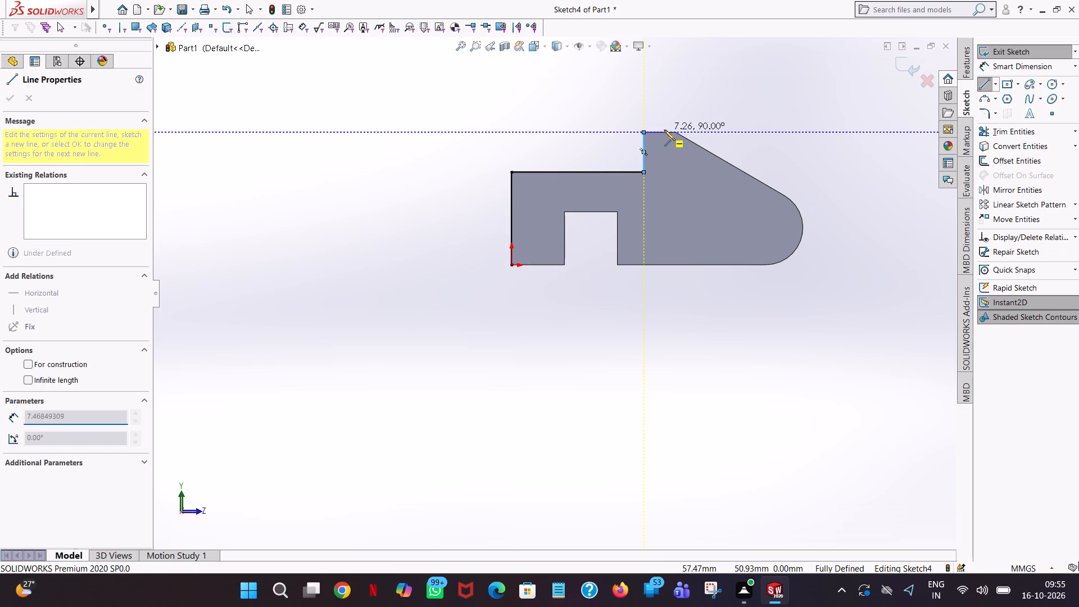
pyautogui.click(674, 132)
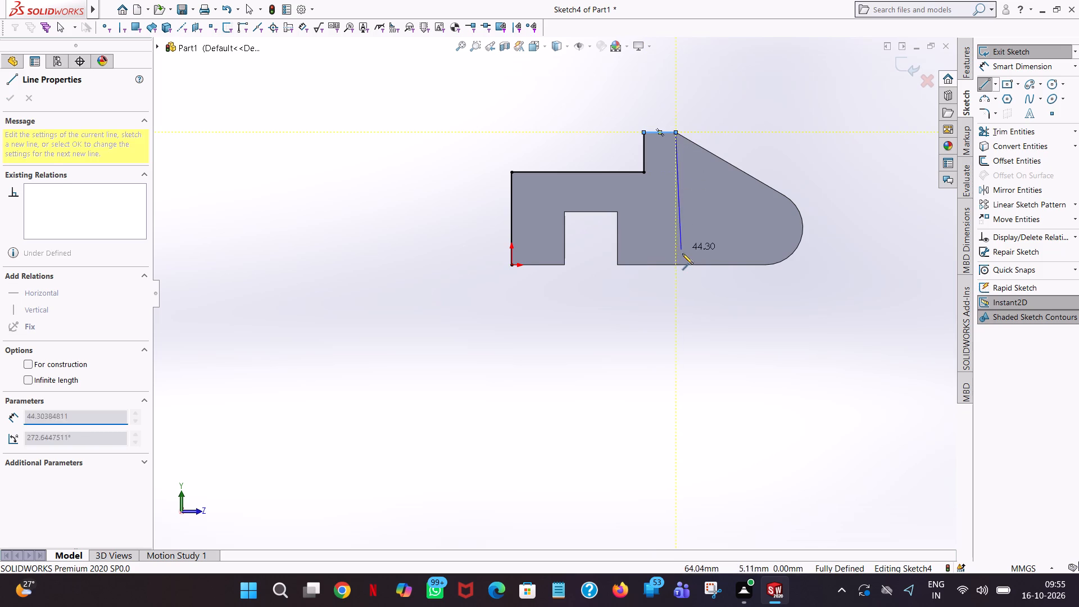
pyautogui.click(675, 266)
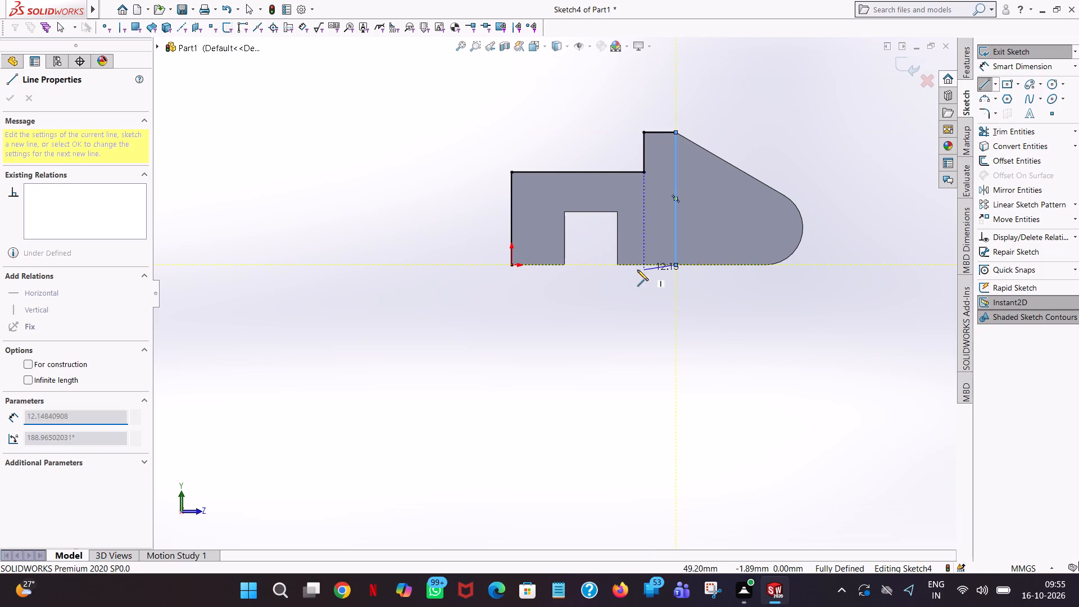
pyautogui.click(617, 265)
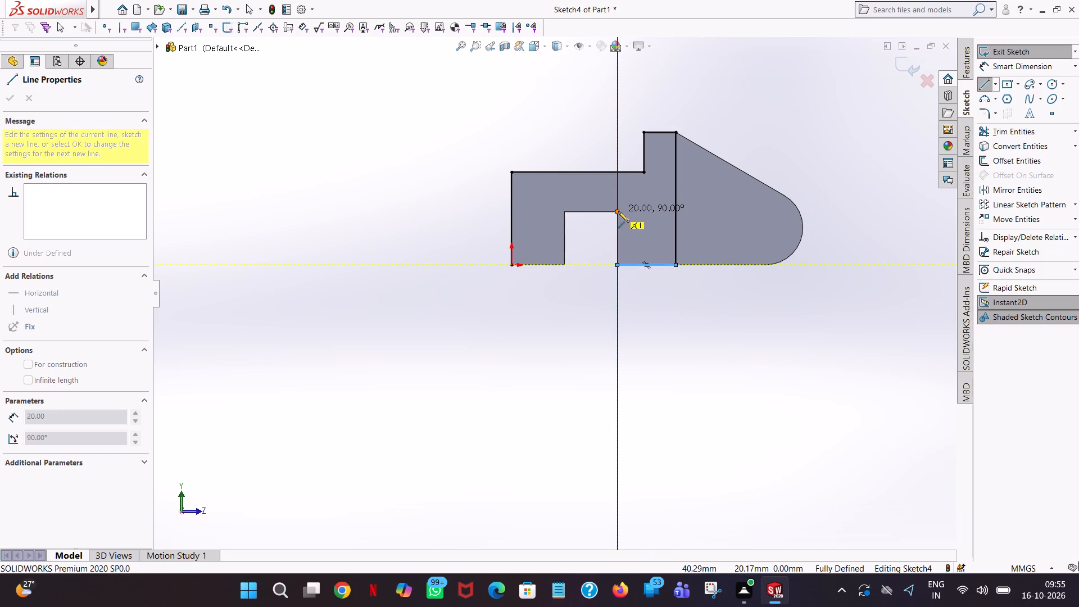
pyautogui.click(618, 211)
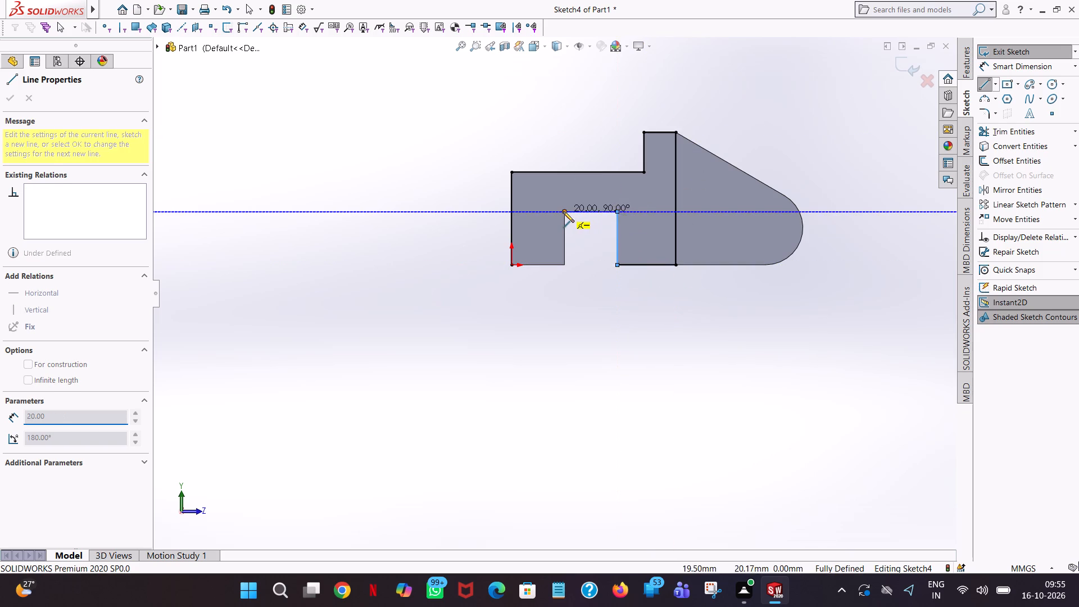
pyautogui.click(563, 211)
pyautogui.click(564, 264)
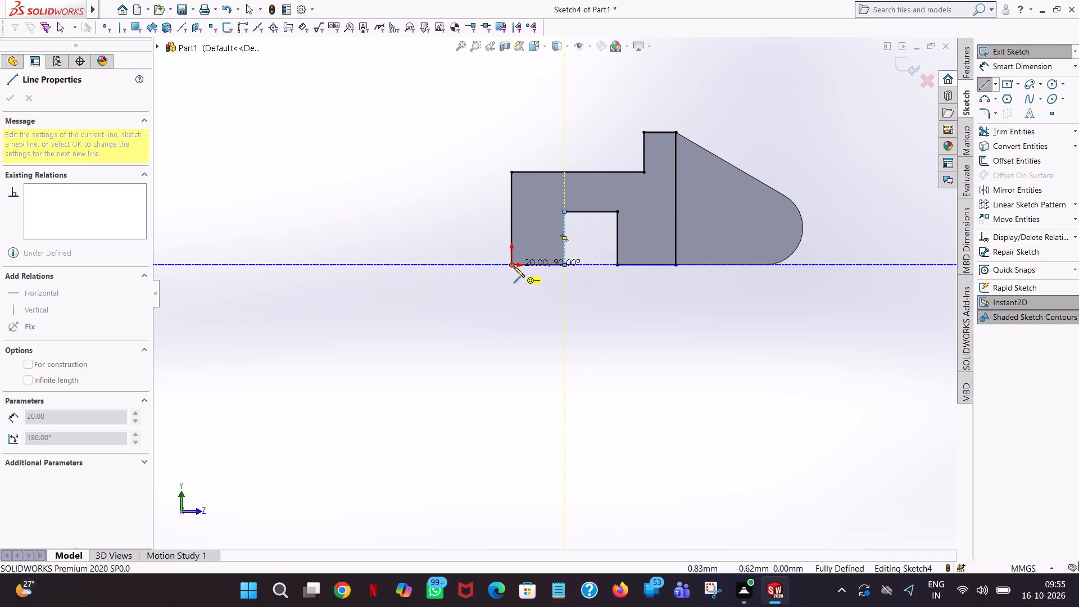
pyautogui.click(512, 266)
pyautogui.rightClick(511, 266)
pyautogui.click(546, 271)
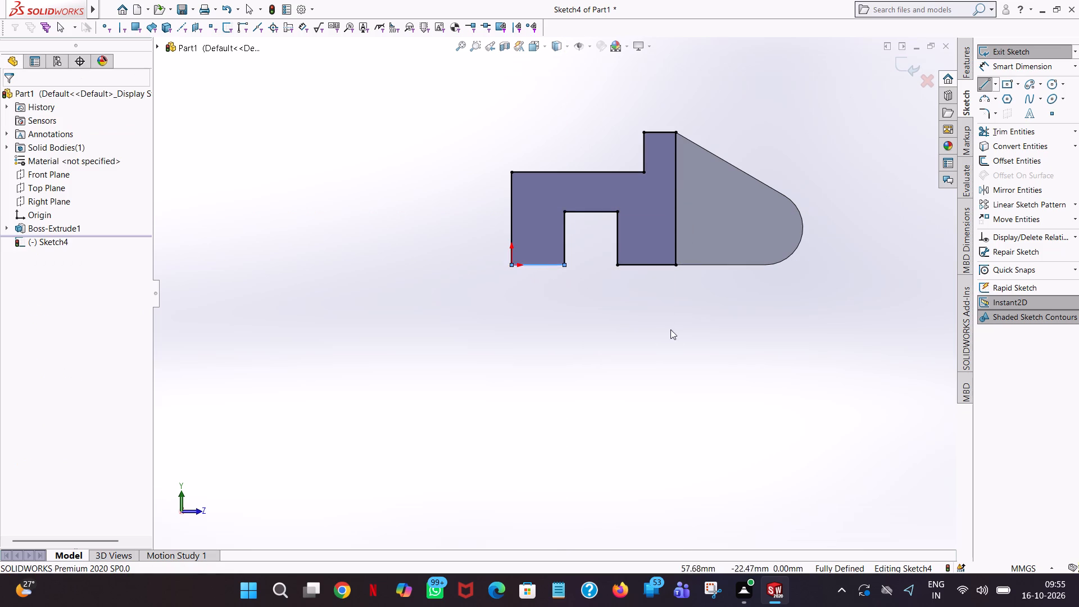
pyautogui.click(677, 334)
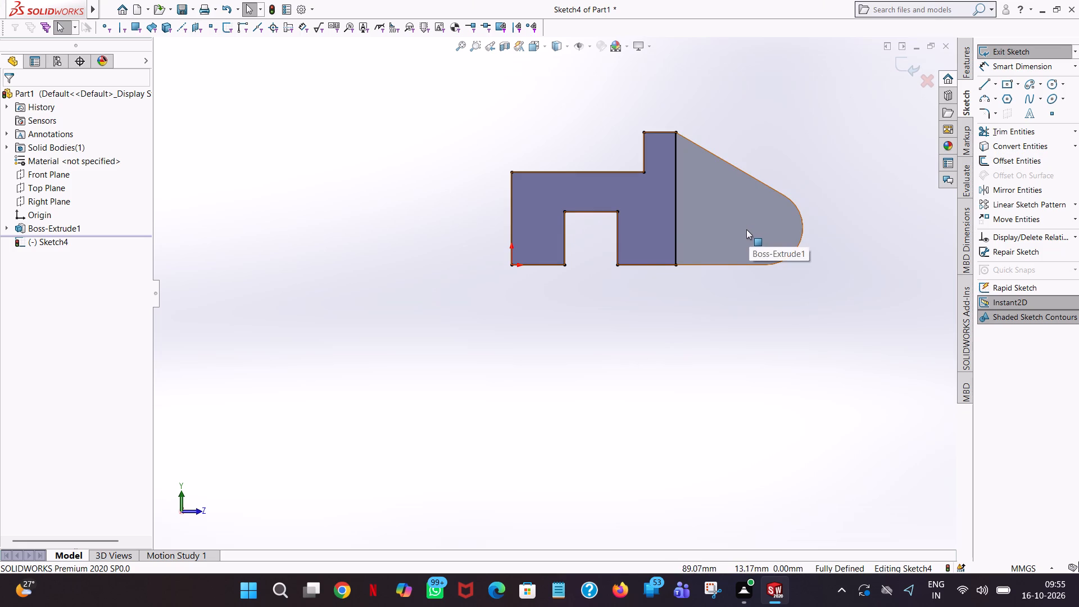
# Extrude the closed side-face outline as a blind boss 90 mm deep, merged with the existing body.
pyautogui.click(971, 61)
pyautogui.click(1023, 57)
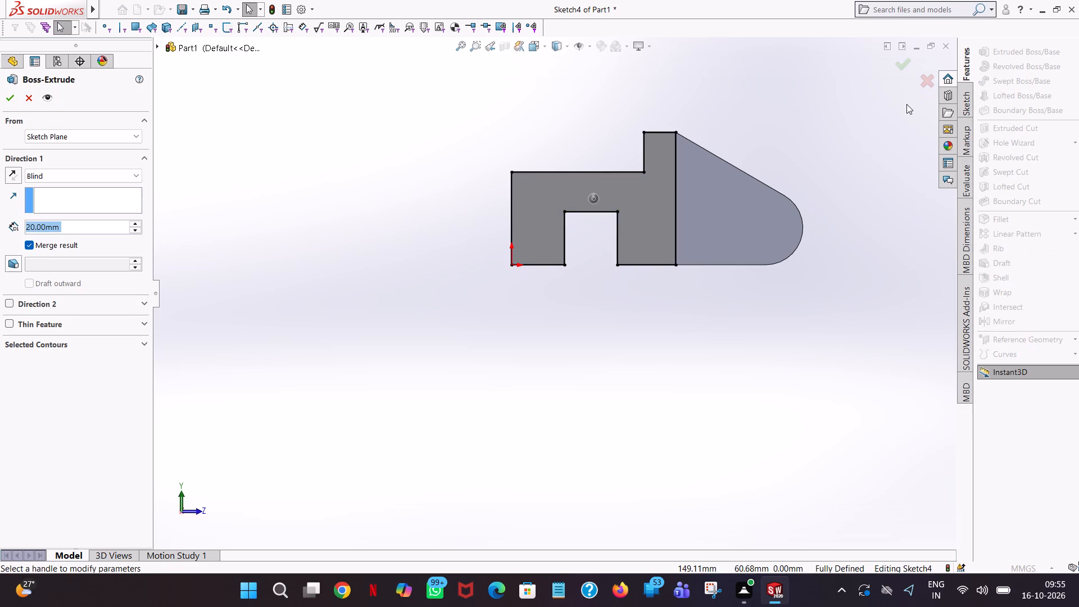
pyautogui.moveTo(897, 115); pyautogui.dragTo(769, 226, button='middle')
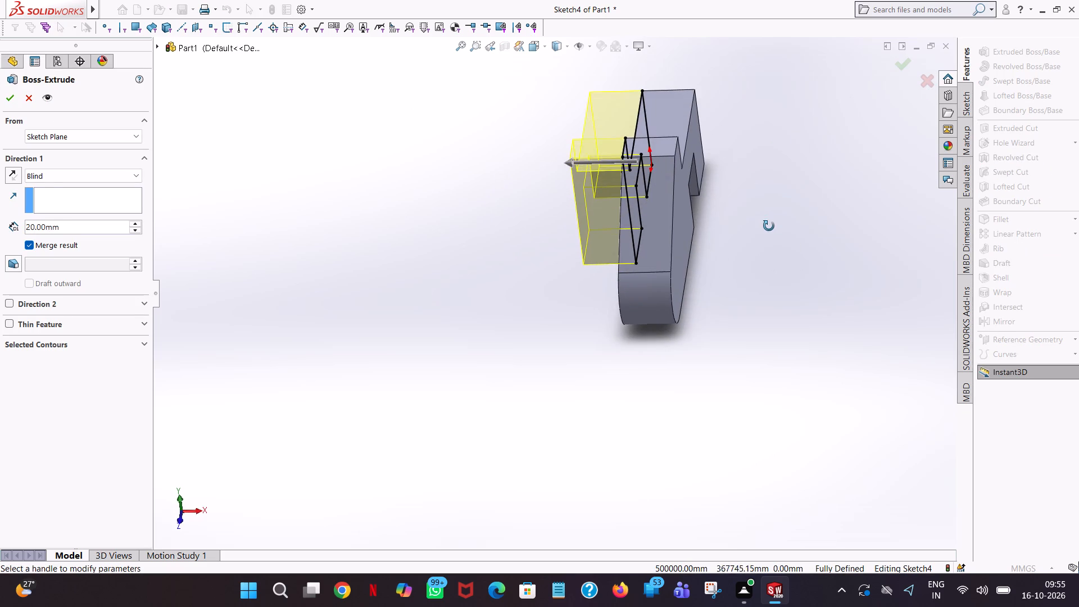
pyautogui.moveTo(769, 226); pyautogui.dragTo(770, 237, button='middle')
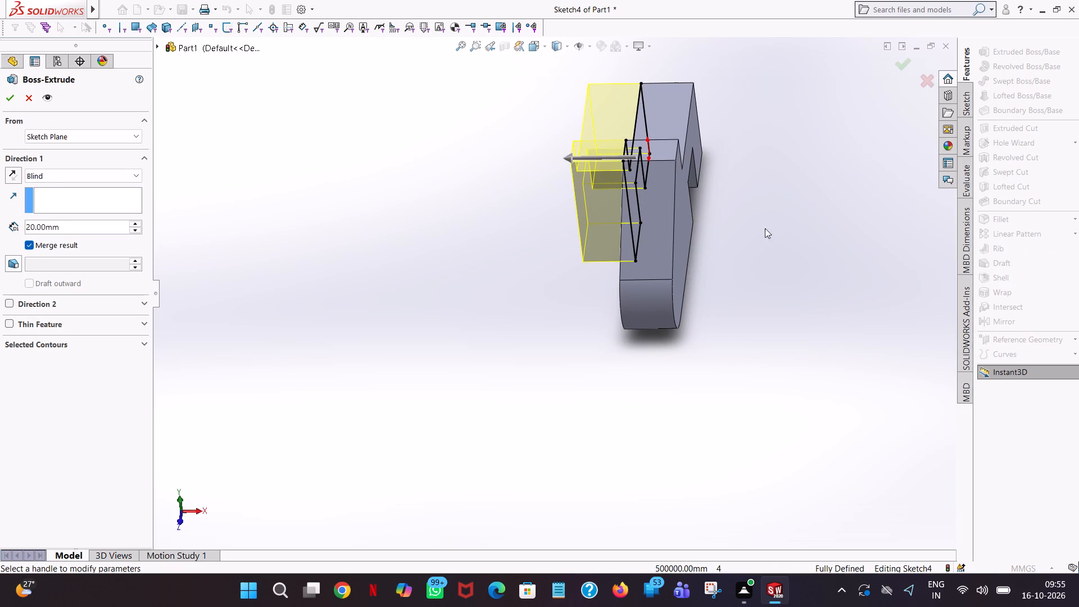
pyautogui.tripleClick(138, 223)
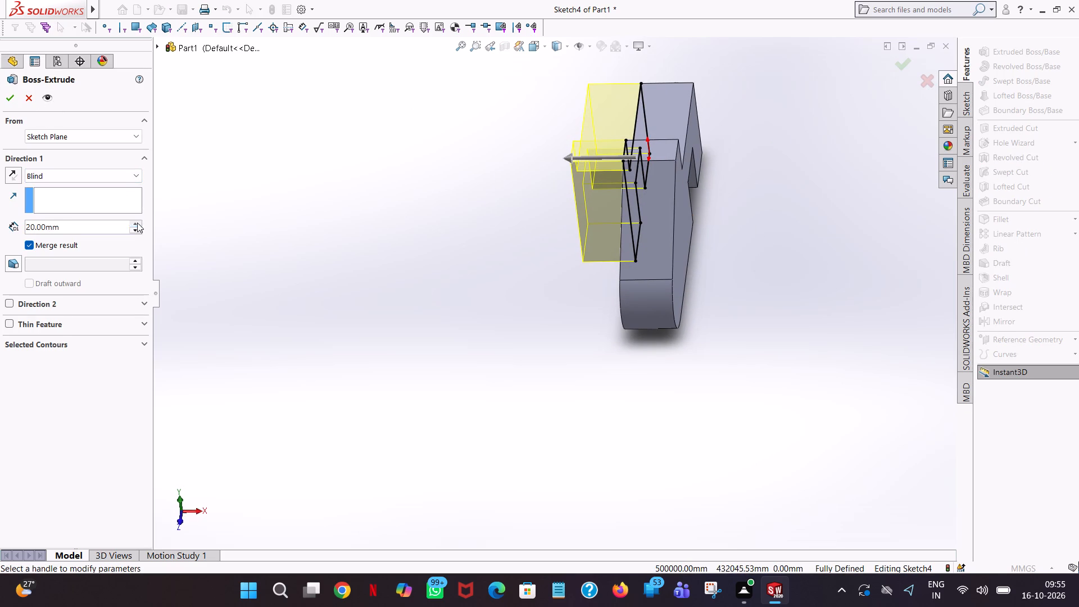
pyautogui.doubleClick(137, 223)
pyautogui.tripleClick(137, 223)
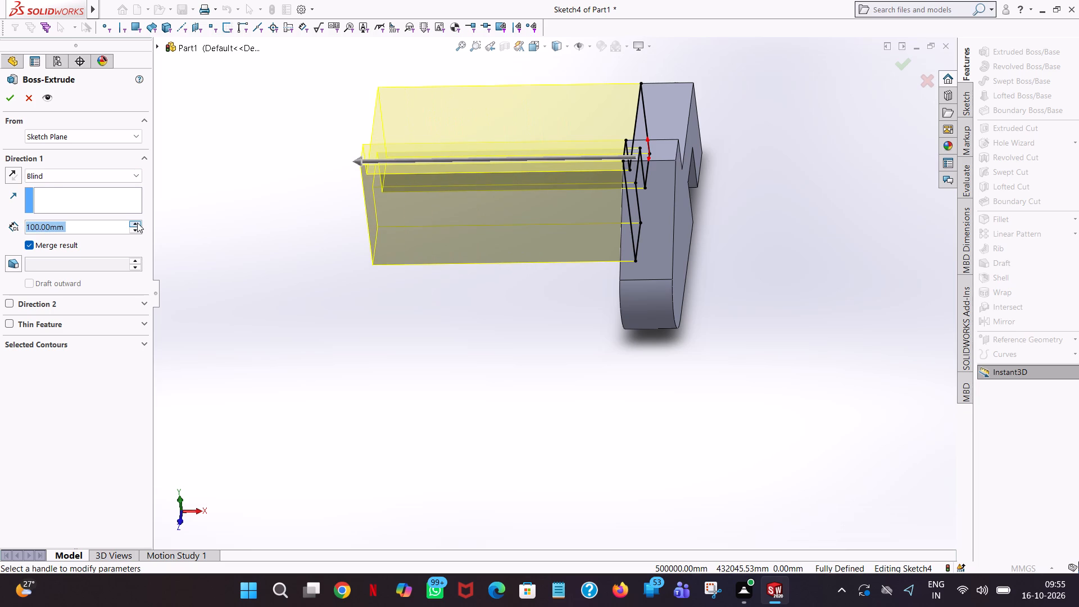
pyautogui.click(137, 232)
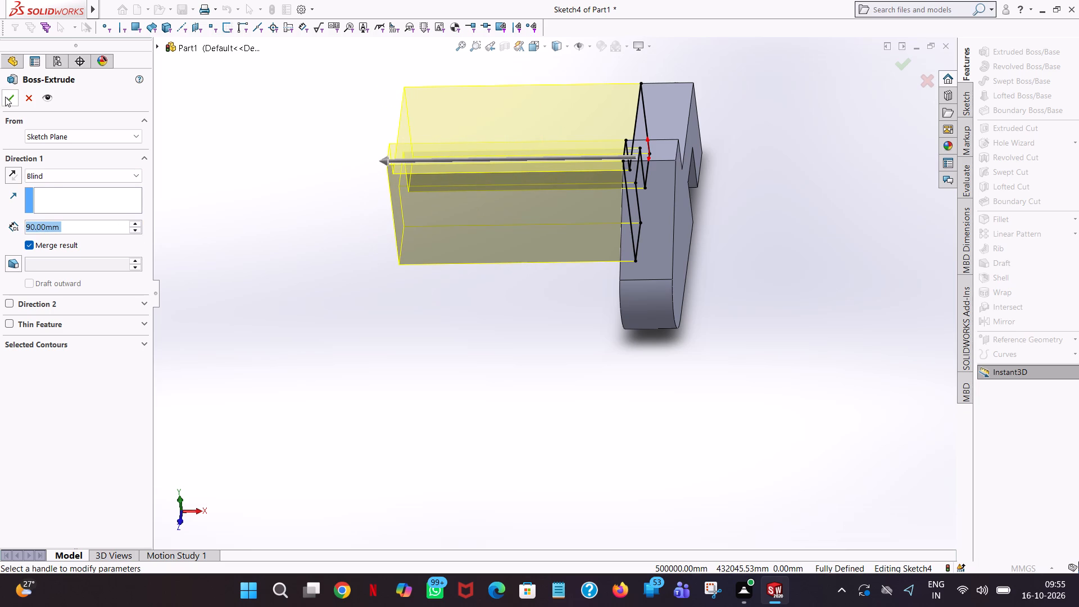
pyautogui.click(6, 95)
pyautogui.click(514, 339)
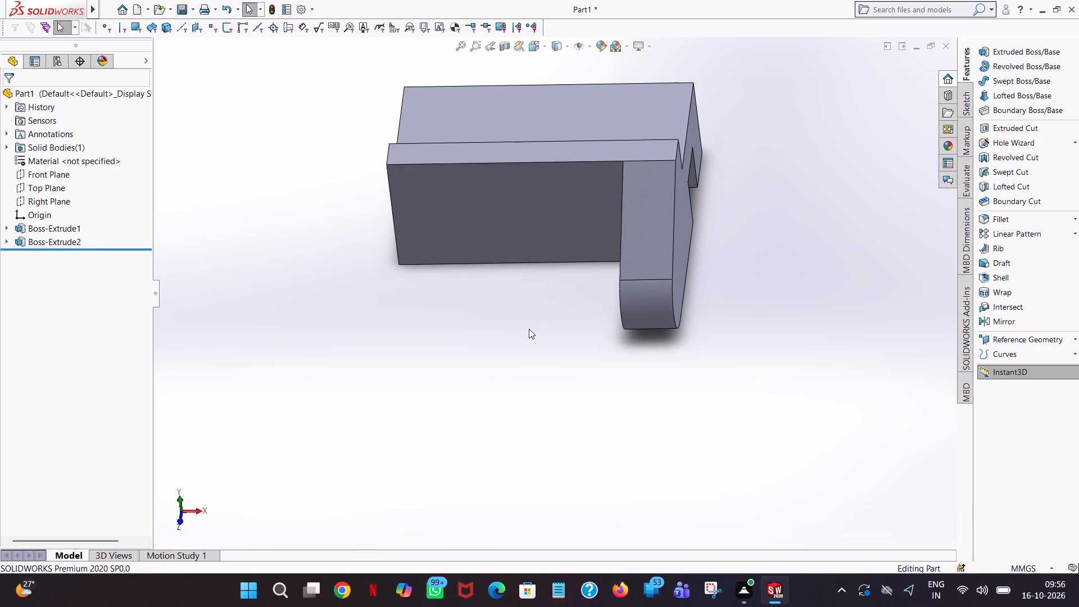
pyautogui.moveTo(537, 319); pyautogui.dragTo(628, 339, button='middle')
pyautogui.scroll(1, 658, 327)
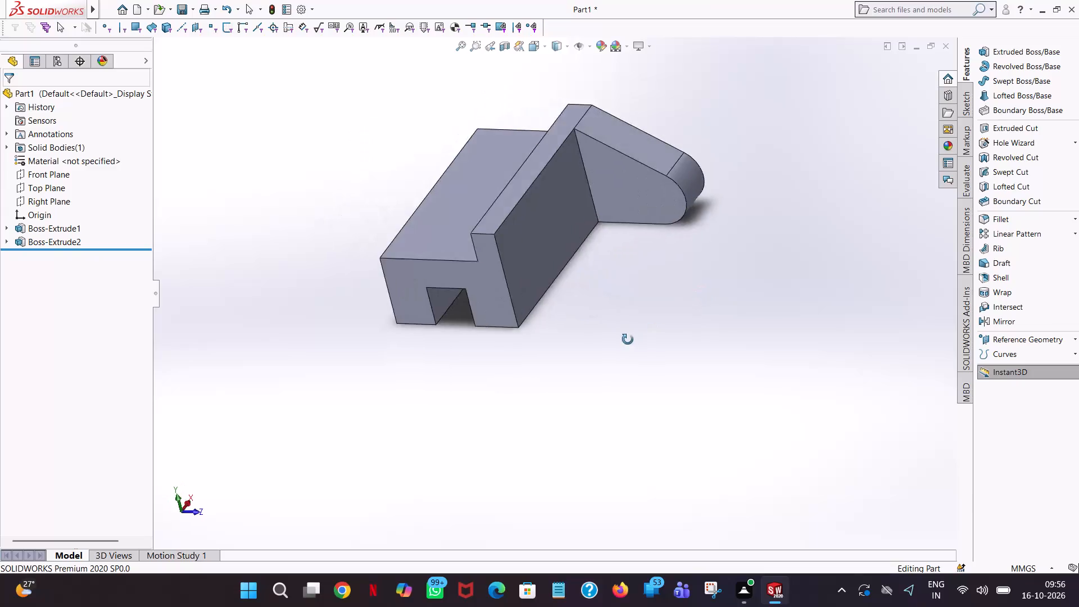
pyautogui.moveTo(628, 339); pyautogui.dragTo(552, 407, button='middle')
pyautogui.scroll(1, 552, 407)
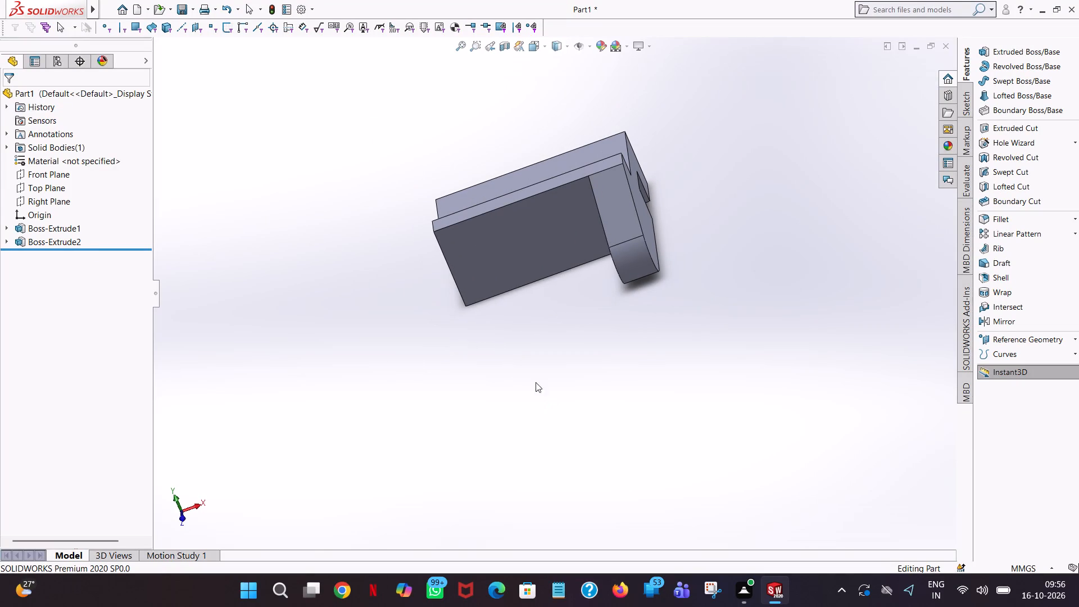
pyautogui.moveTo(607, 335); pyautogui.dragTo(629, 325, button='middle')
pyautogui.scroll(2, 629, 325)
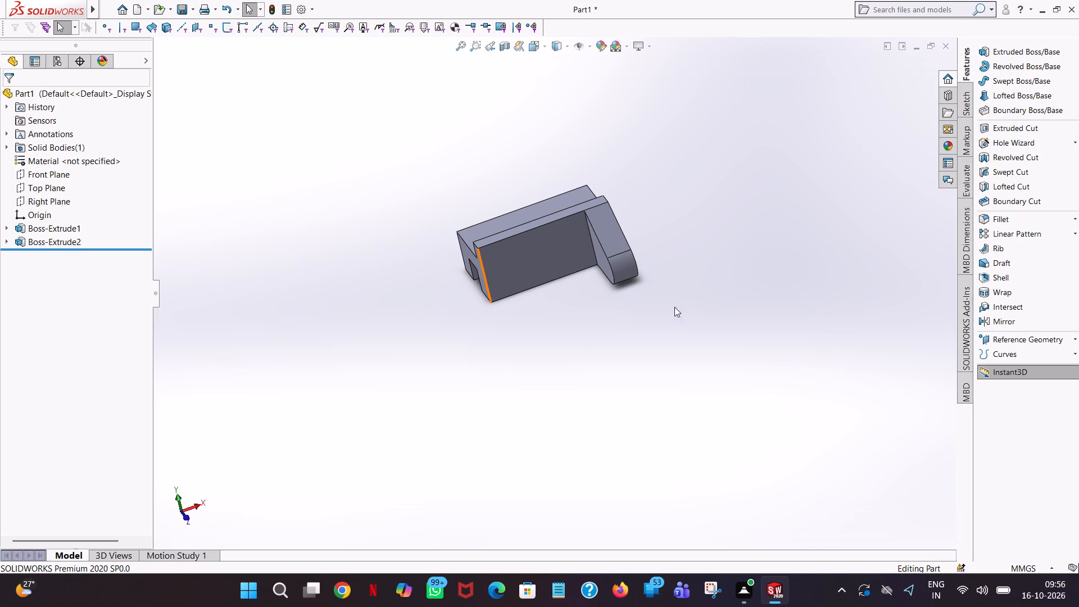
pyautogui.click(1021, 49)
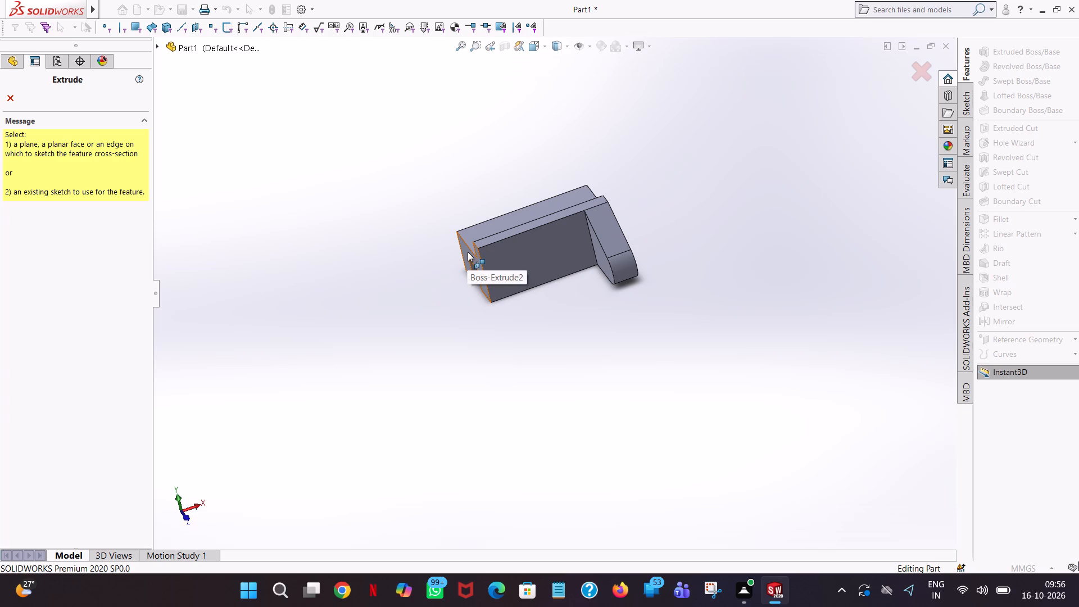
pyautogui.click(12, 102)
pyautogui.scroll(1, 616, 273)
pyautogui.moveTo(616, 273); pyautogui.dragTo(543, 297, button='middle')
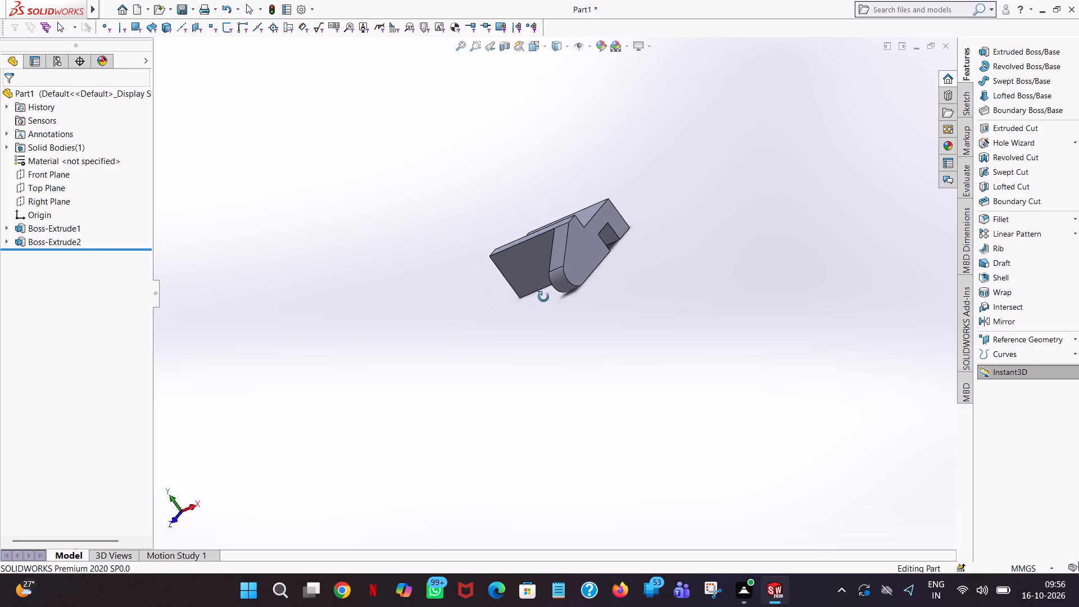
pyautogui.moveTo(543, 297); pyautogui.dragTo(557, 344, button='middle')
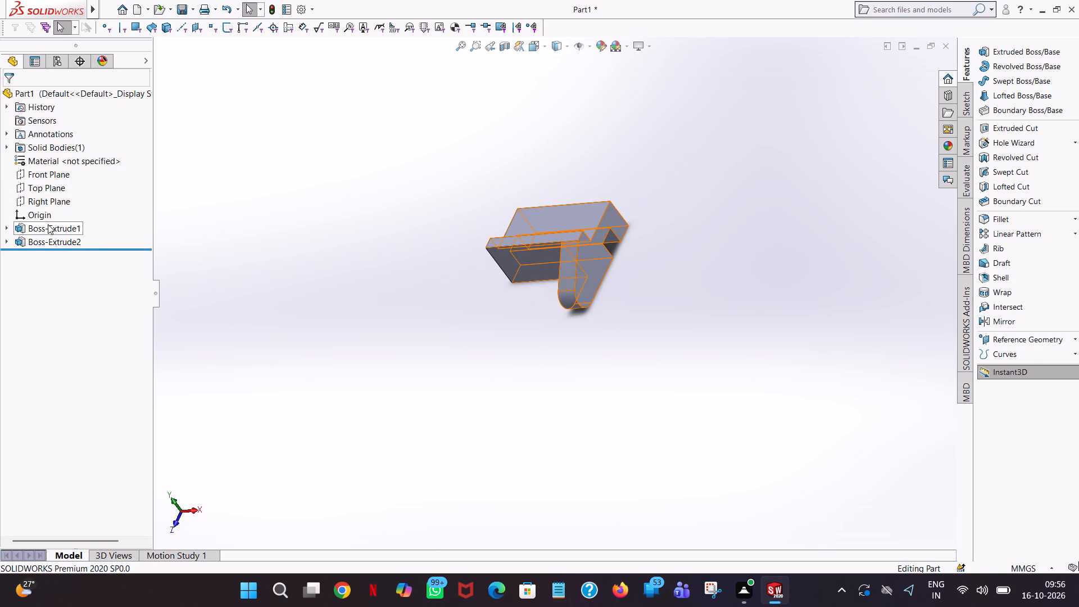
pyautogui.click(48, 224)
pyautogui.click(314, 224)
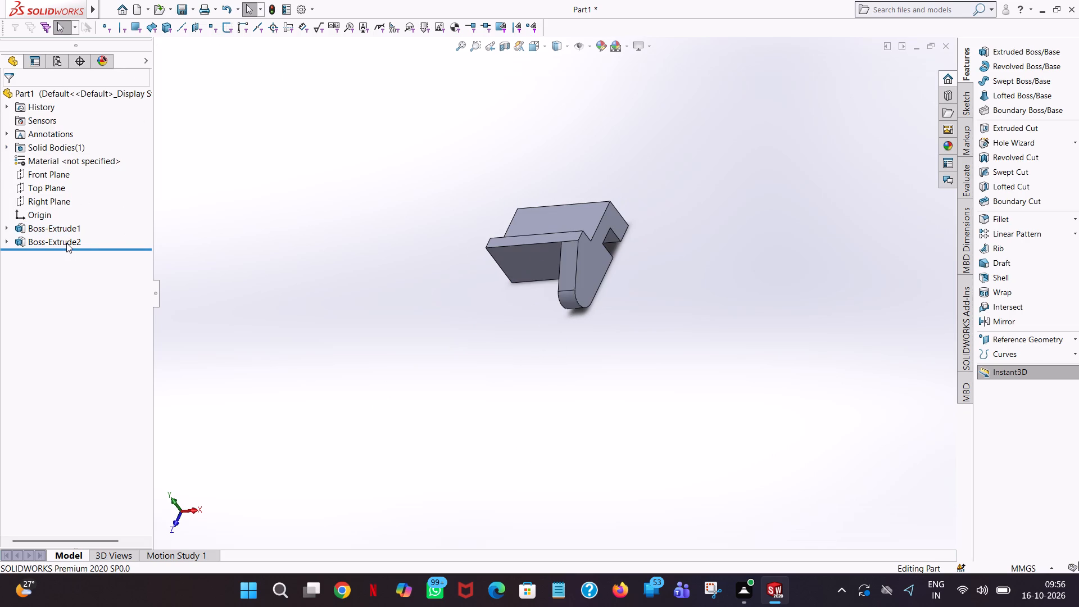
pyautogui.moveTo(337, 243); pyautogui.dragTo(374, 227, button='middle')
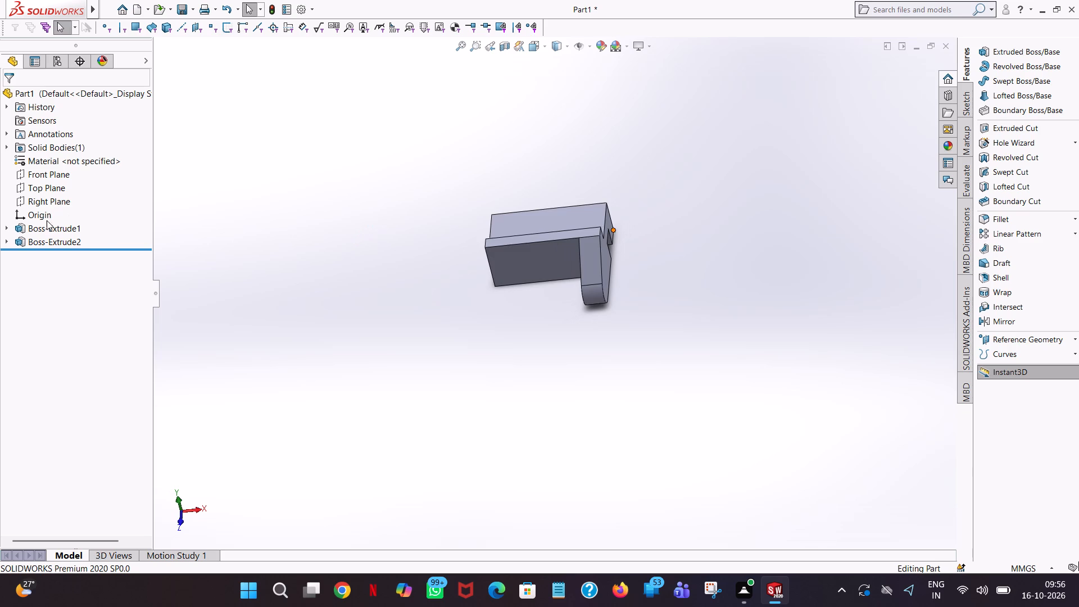
# Edit the first boss extrusion, the one with the sloped and rounded end, and set its blind depth to 16 mm.
pyautogui.click(46, 227)
pyautogui.rightClick(46, 227)
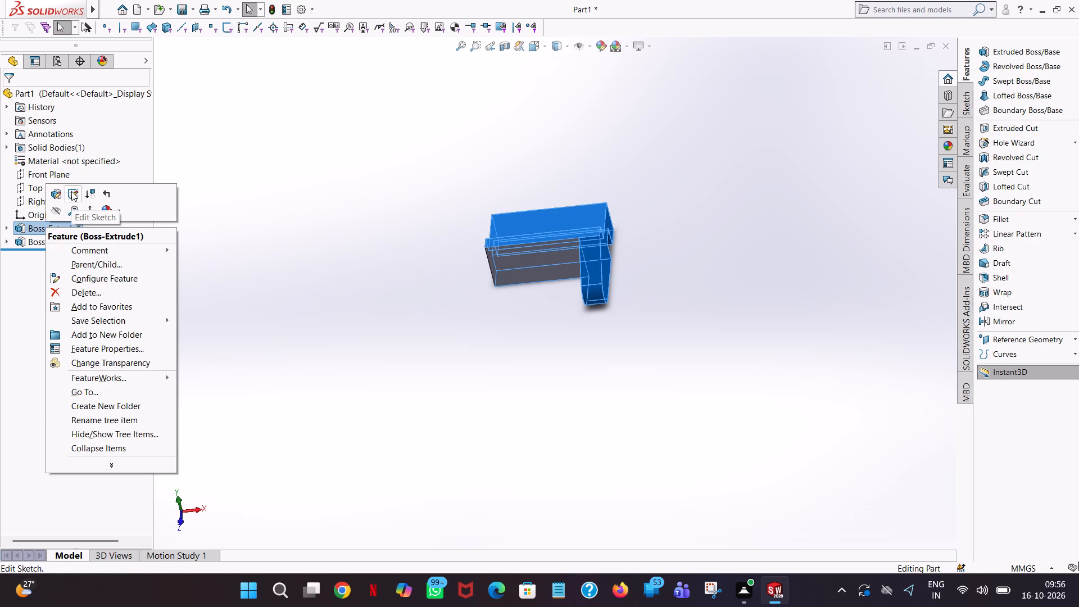
pyautogui.click(57, 195)
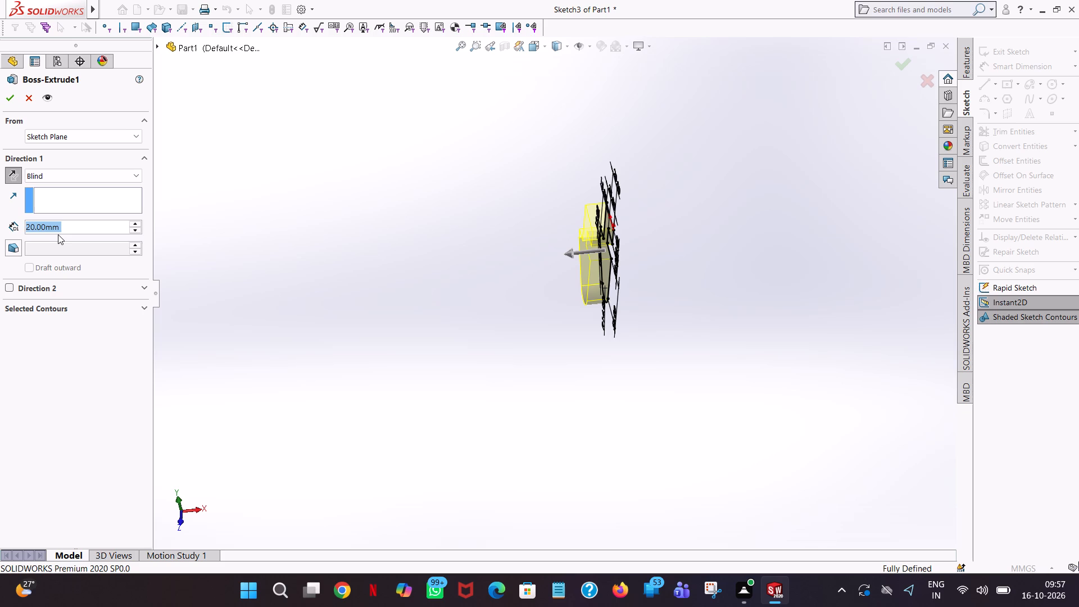
pyautogui.write('16')
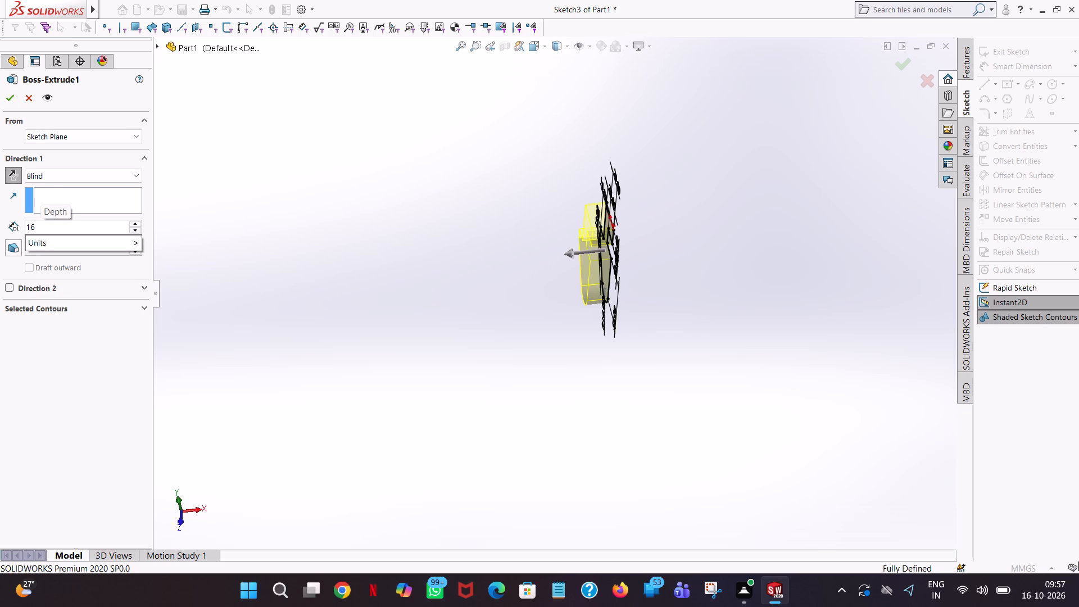
pyautogui.press('Return')
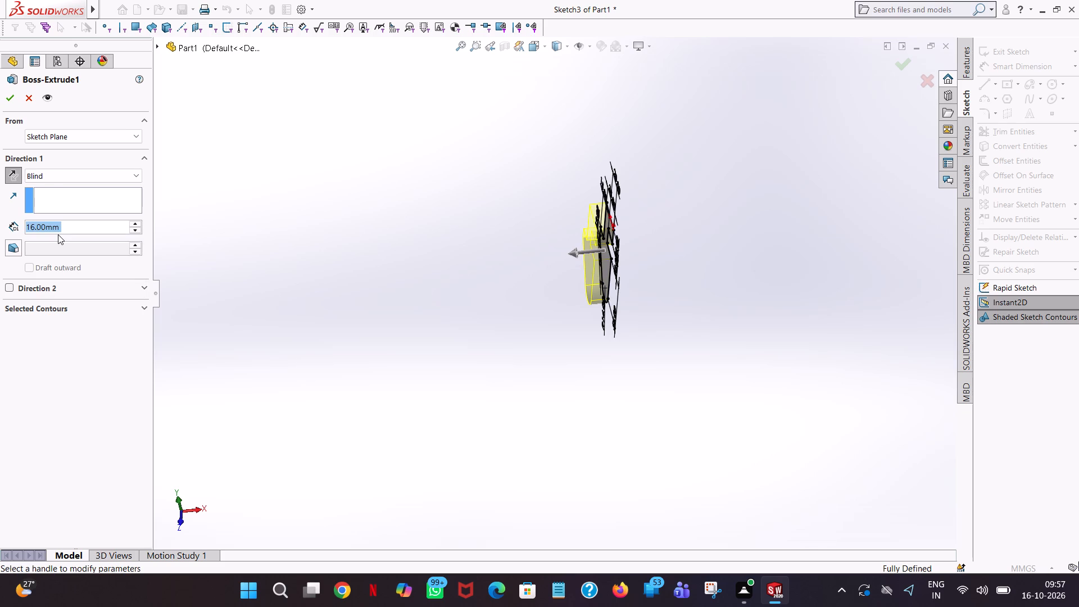
pyautogui.click(7, 99)
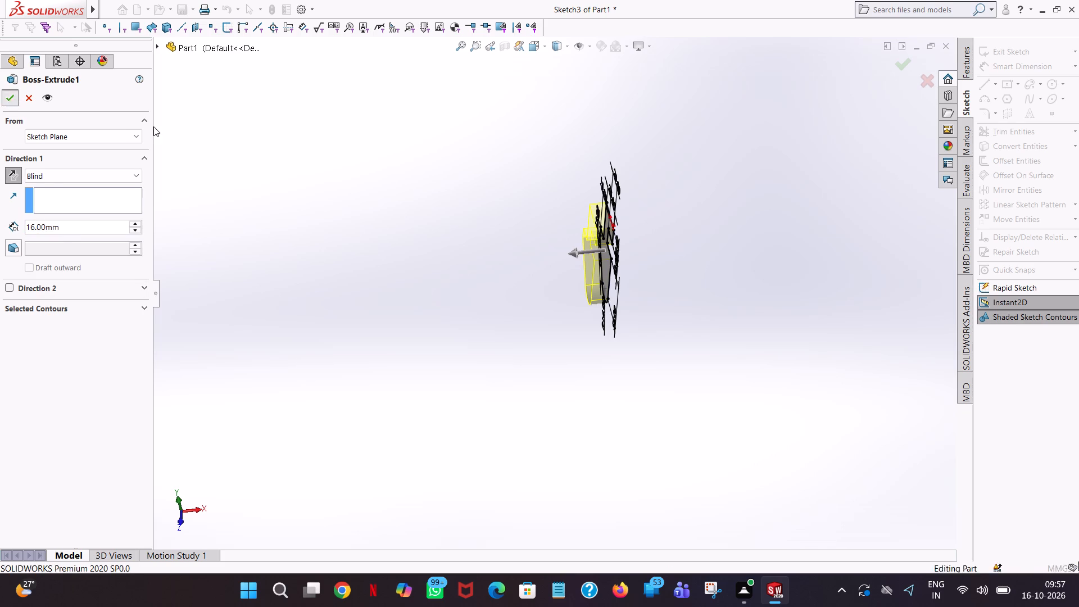
pyautogui.click(361, 237)
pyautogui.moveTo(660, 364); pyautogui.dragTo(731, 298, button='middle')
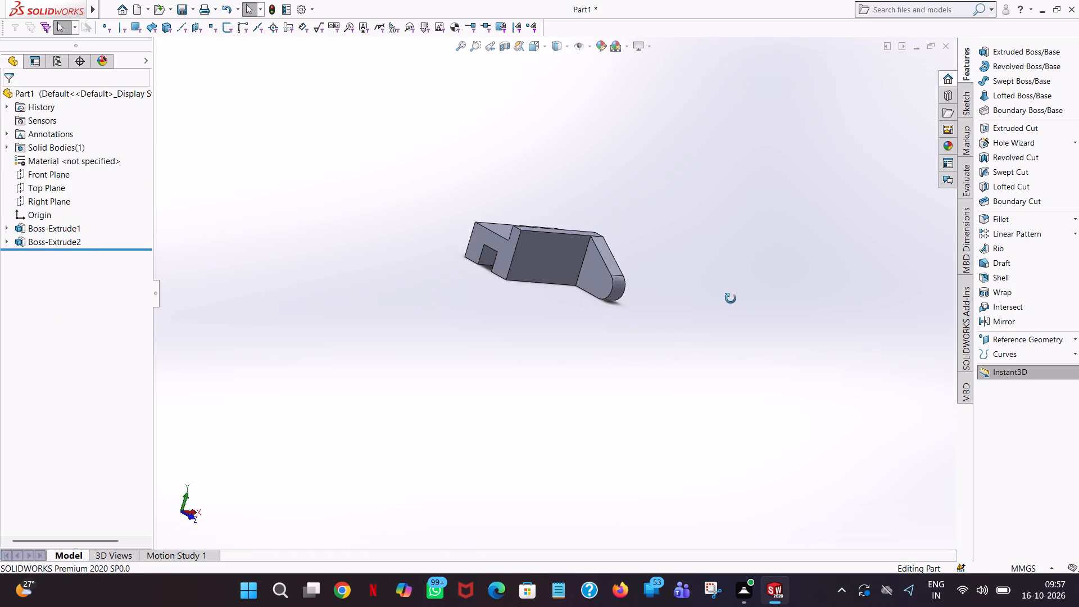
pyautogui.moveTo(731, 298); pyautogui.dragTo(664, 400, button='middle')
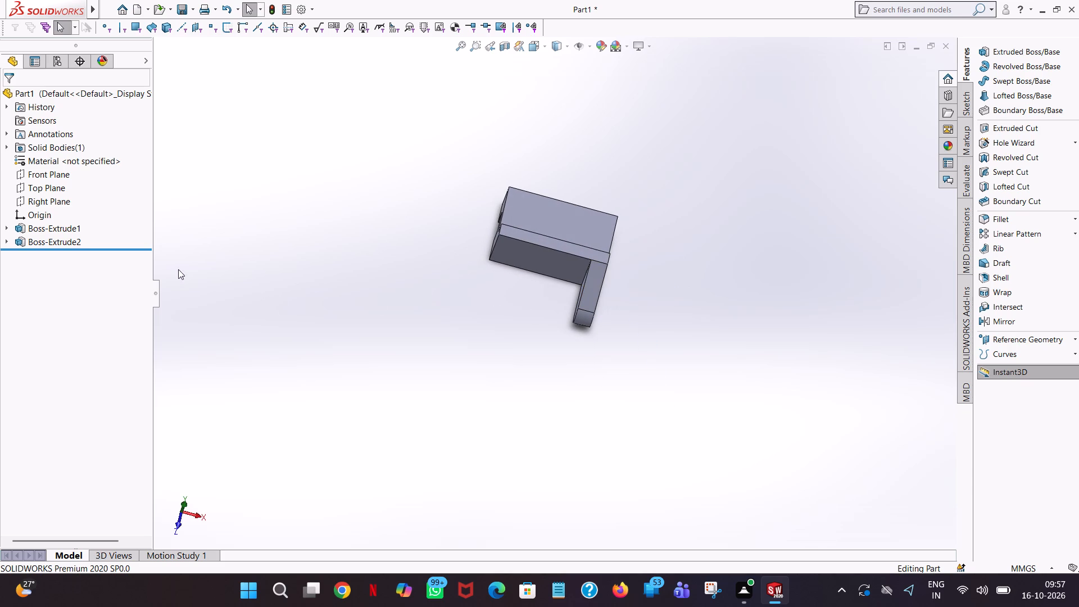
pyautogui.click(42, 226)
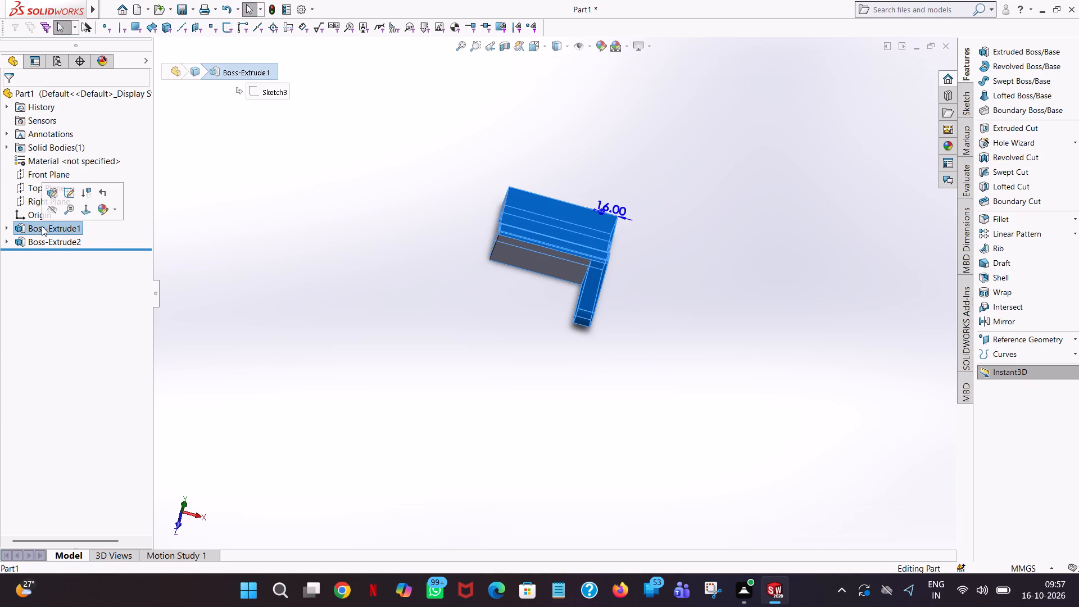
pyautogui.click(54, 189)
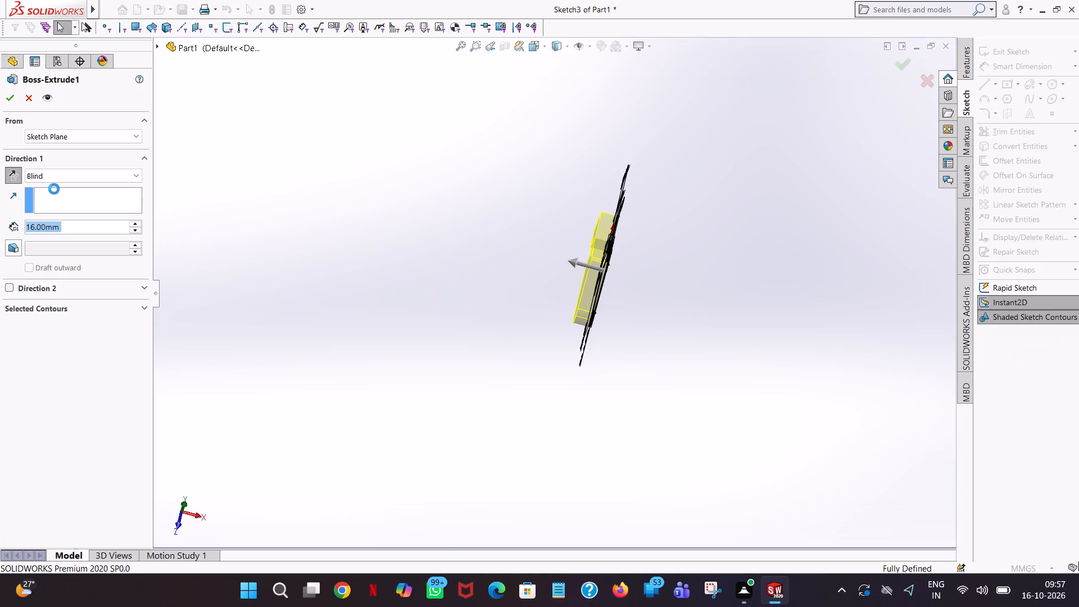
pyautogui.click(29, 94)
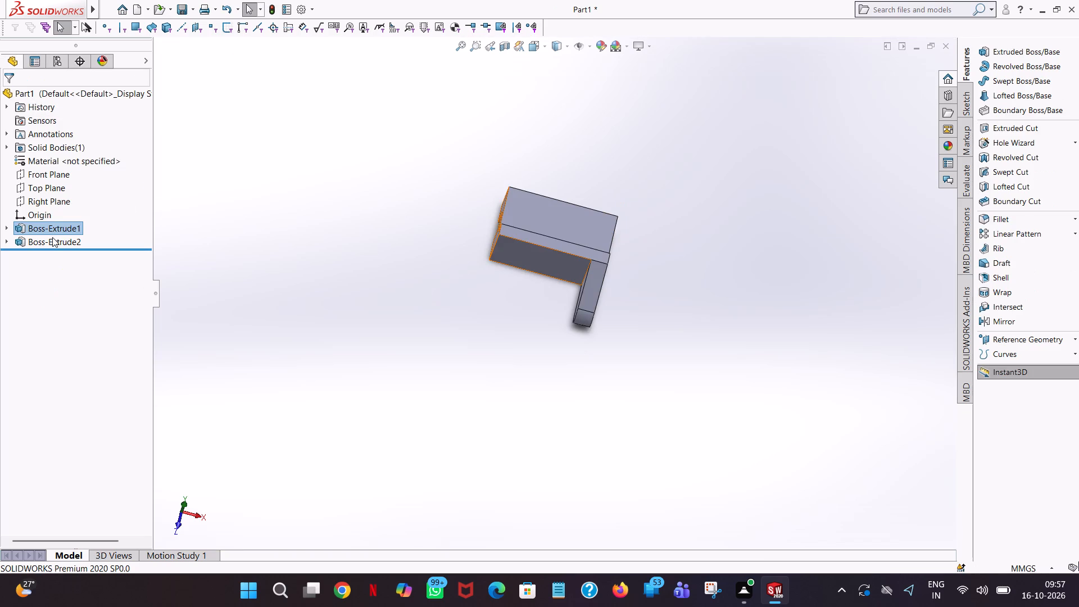
# Edit the second boss extrusion, the stepped and notched block, and set its blind depth to 110-32 mm.
pyautogui.click(52, 237)
pyautogui.rightClick(52, 237)
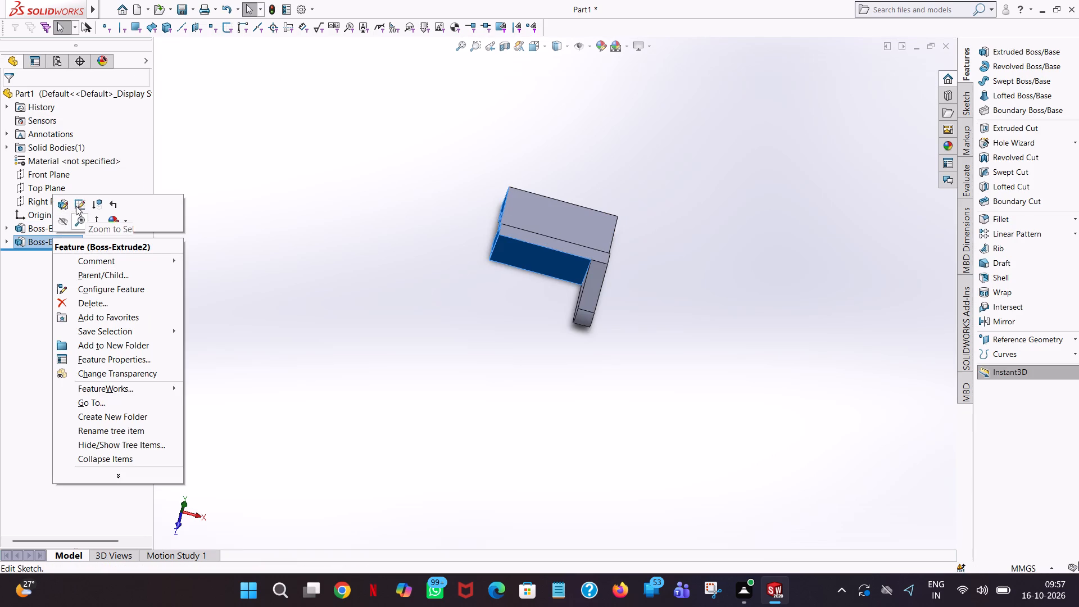
pyautogui.click(64, 204)
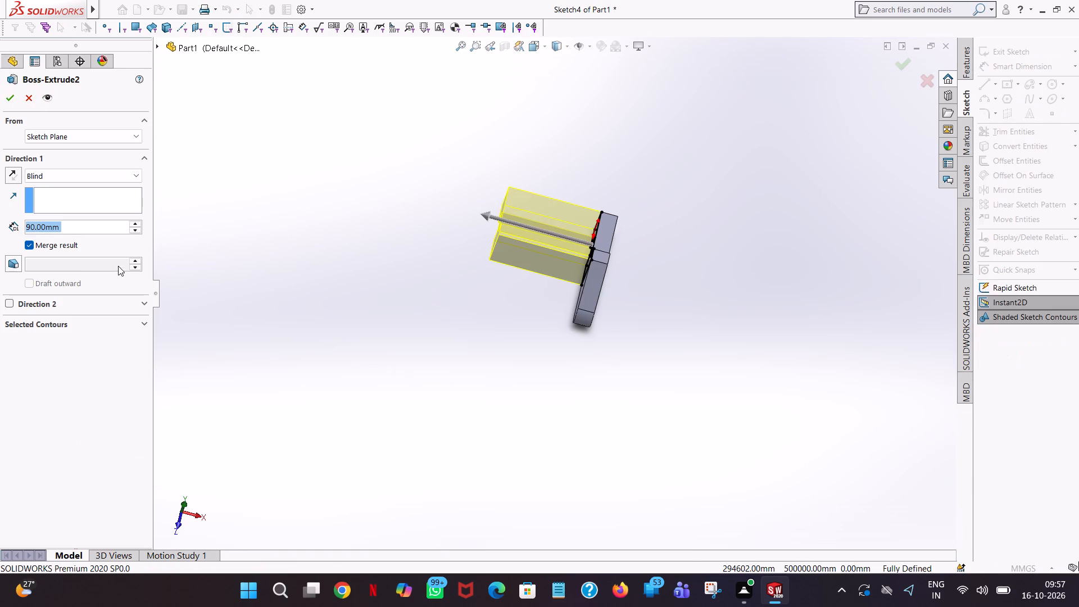
pyautogui.moveTo(421, 337); pyautogui.dragTo(392, 260, button='middle')
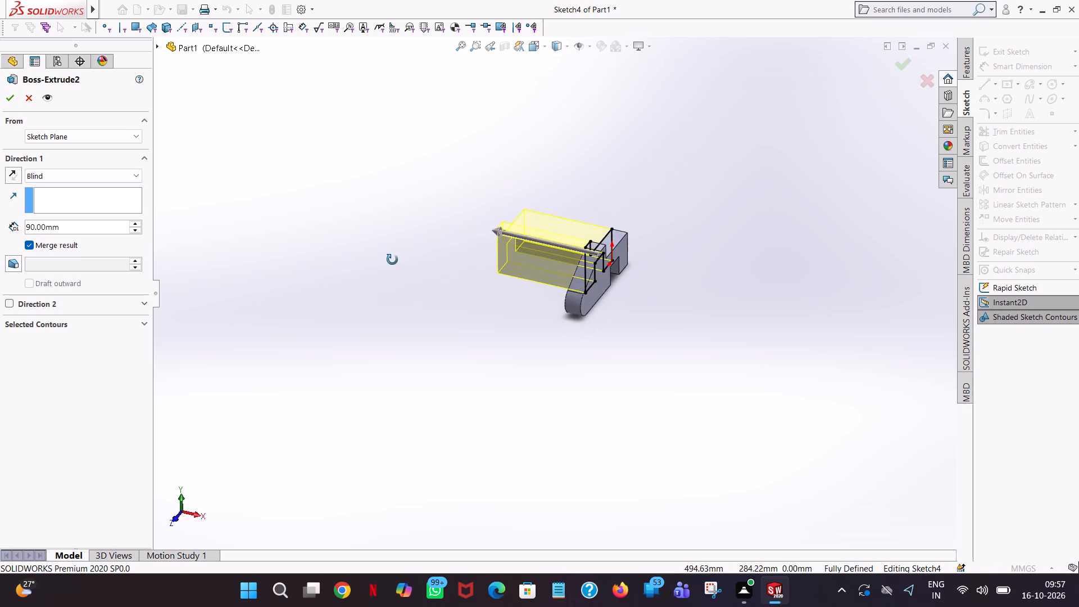
pyautogui.moveTo(392, 260); pyautogui.dragTo(401, 268, button='middle')
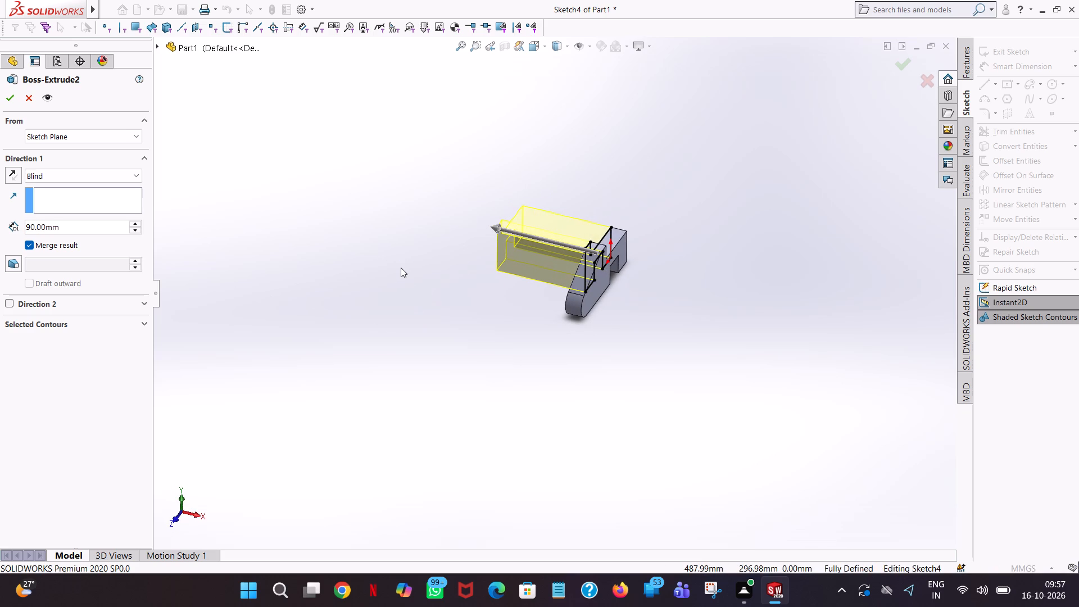
pyautogui.write('110-')
pyautogui.doubleClick(71, 227)
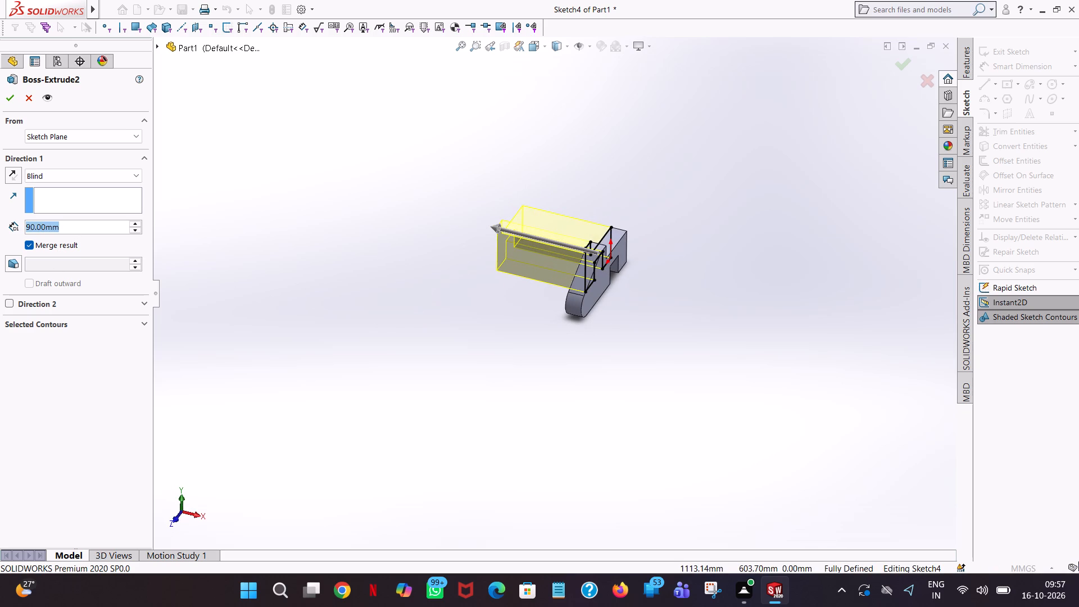
pyautogui.write('110-16+')
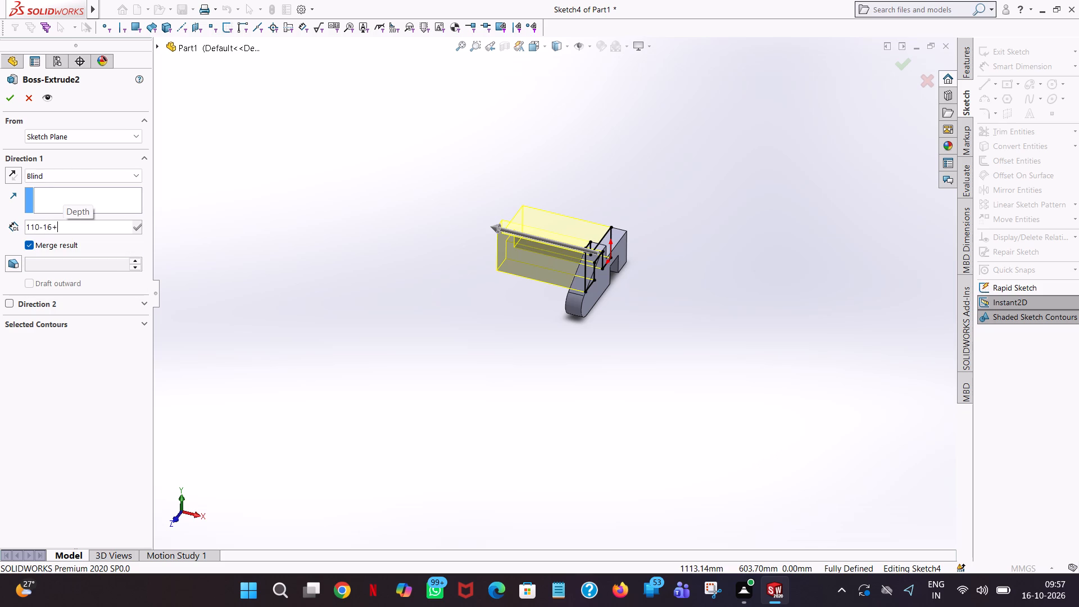
pyautogui.press('BackSpace')
pyautogui.write('-16')
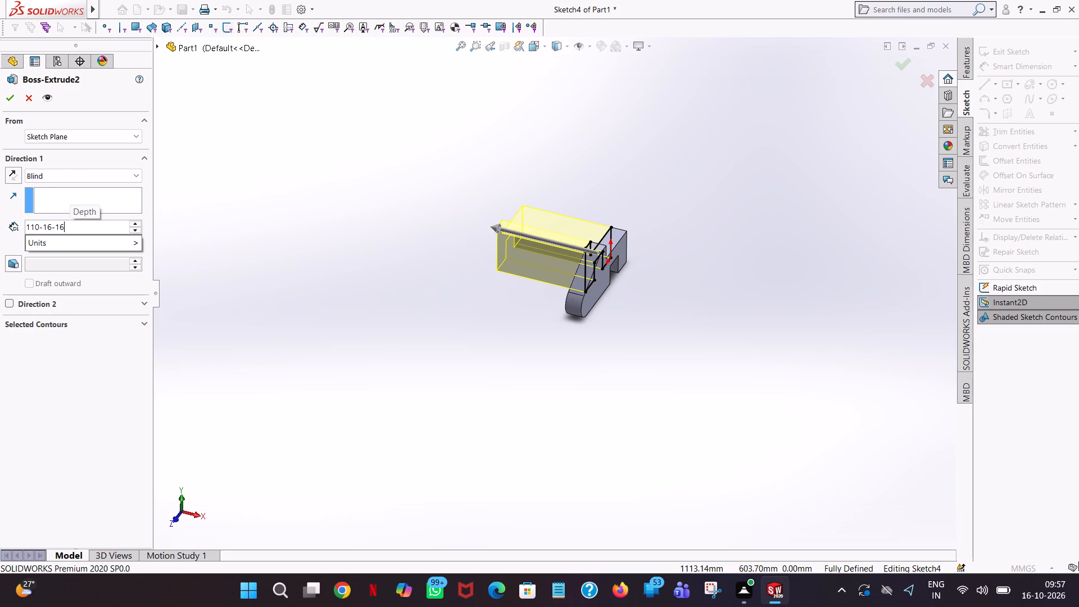
pyautogui.press('BackSpace')
pyautogui.press('BackSpace')
pyautogui.press('BackSpace')
pyautogui.press('BackSpace')
pyautogui.press('BackSpace')
pyautogui.write('32')
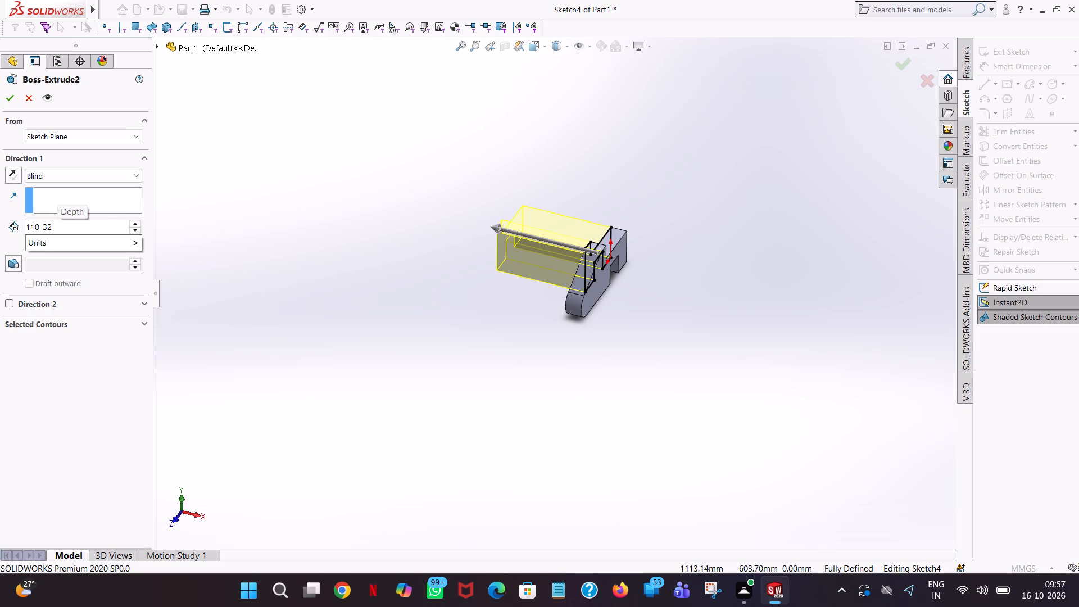
pyautogui.press('Return')
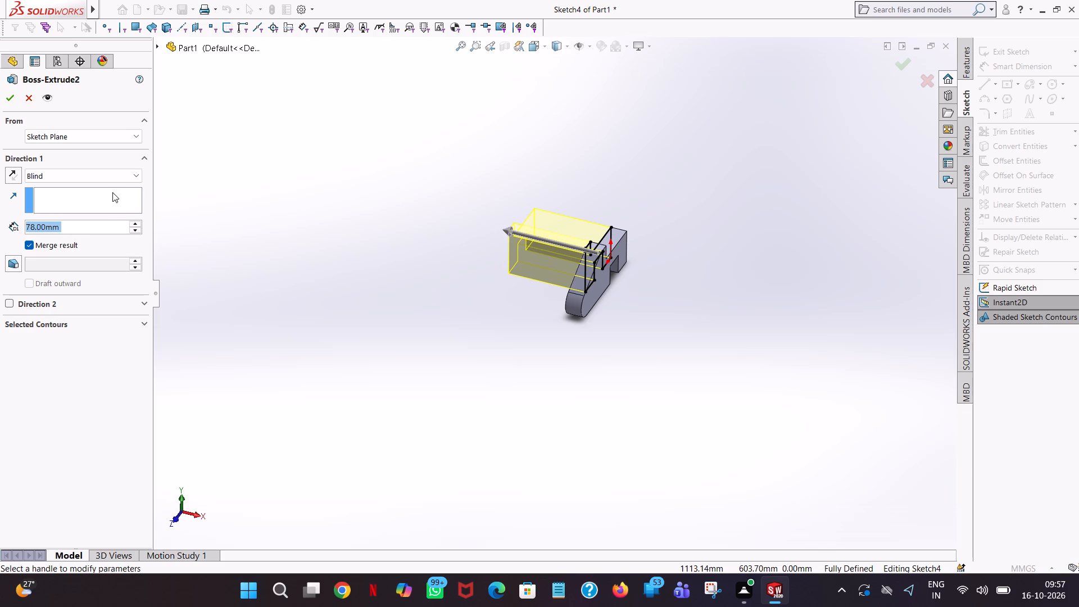
pyautogui.click(6, 96)
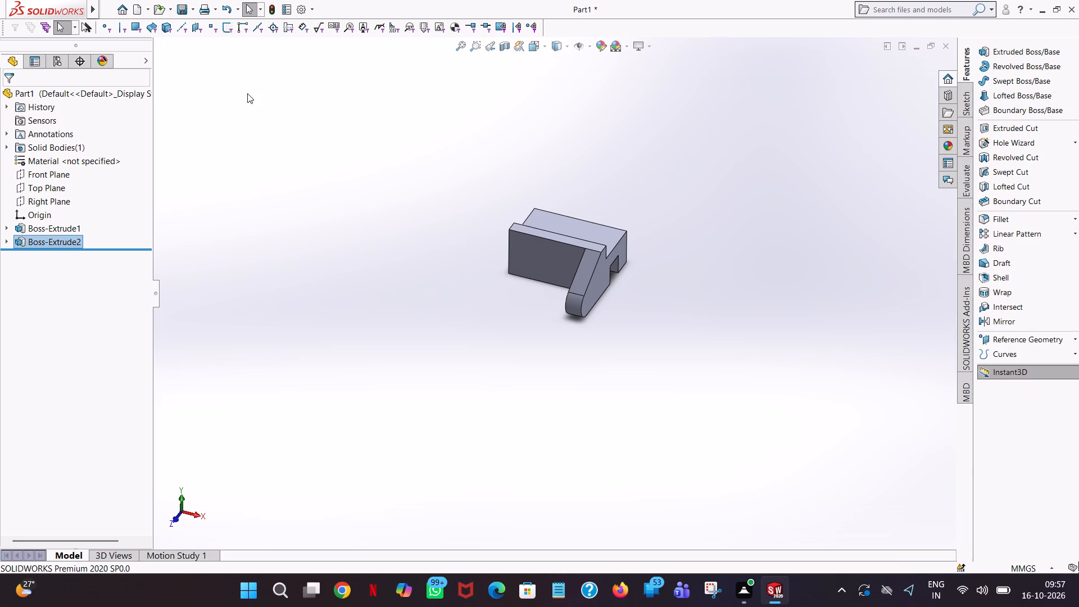
pyautogui.click(248, 93)
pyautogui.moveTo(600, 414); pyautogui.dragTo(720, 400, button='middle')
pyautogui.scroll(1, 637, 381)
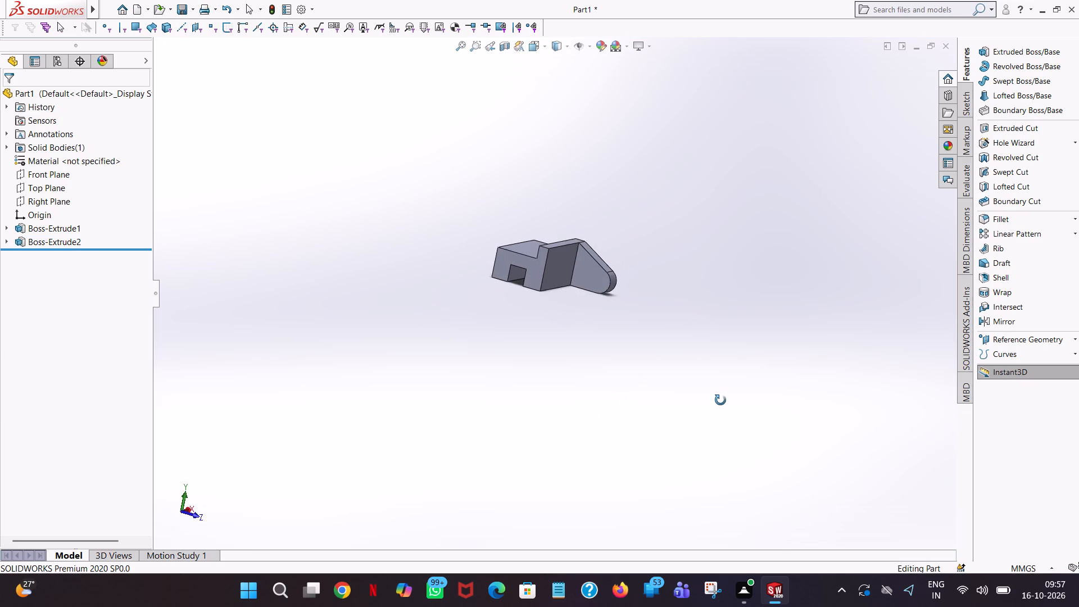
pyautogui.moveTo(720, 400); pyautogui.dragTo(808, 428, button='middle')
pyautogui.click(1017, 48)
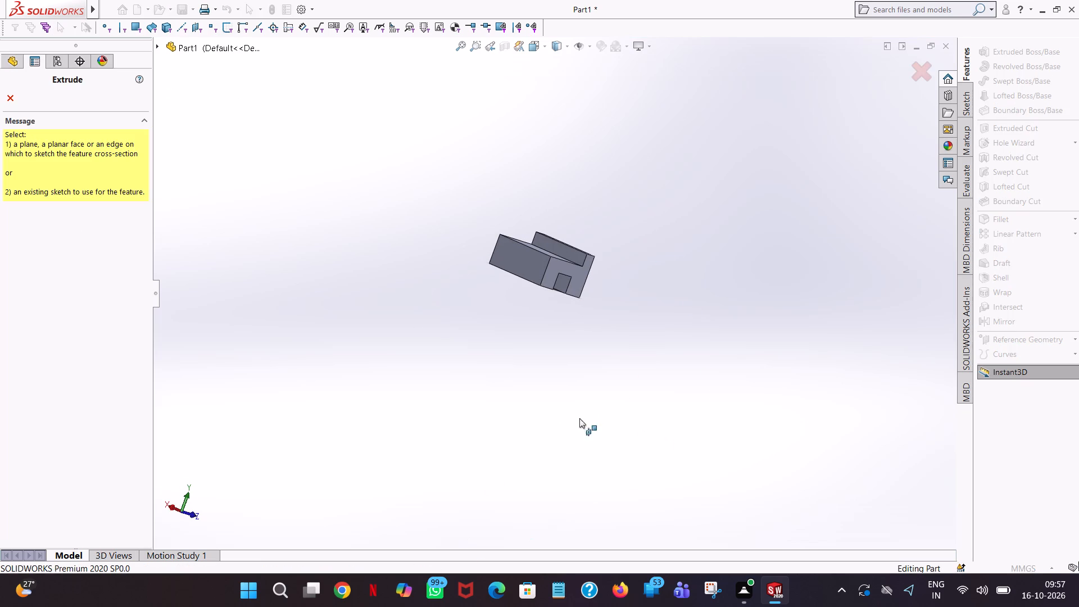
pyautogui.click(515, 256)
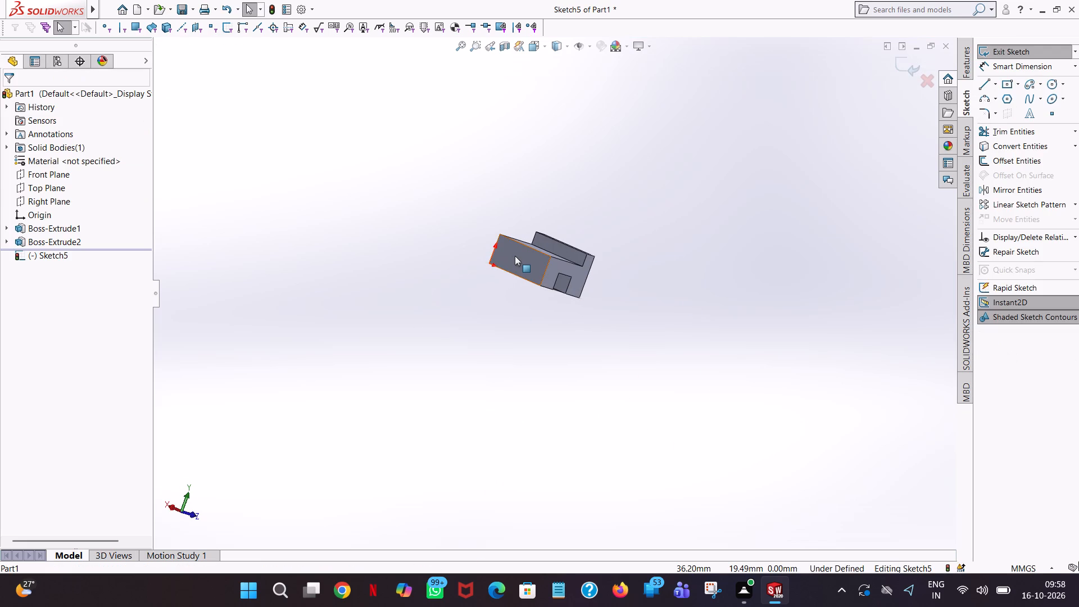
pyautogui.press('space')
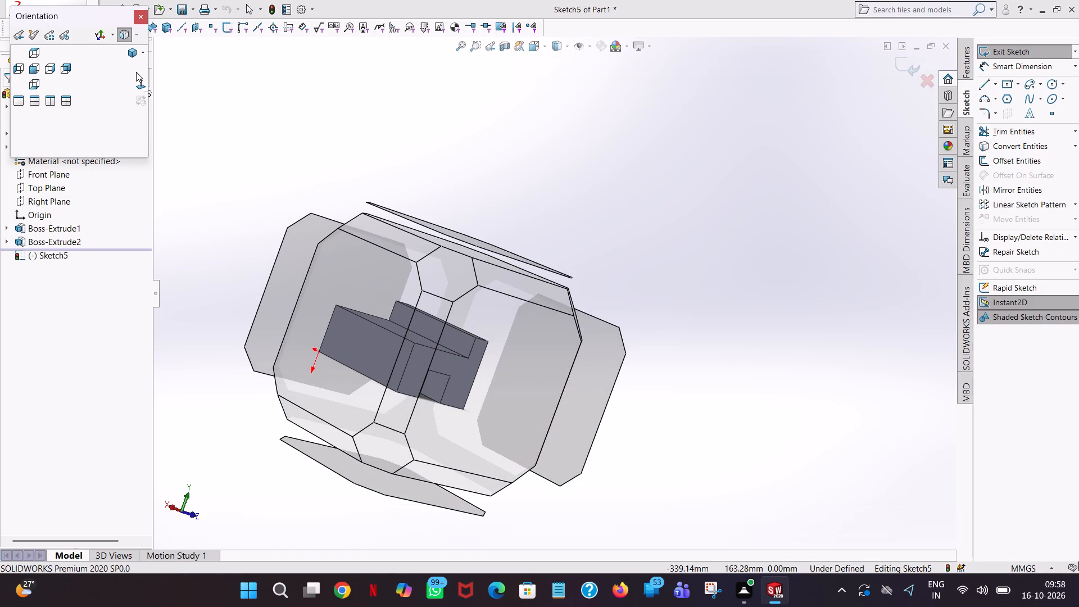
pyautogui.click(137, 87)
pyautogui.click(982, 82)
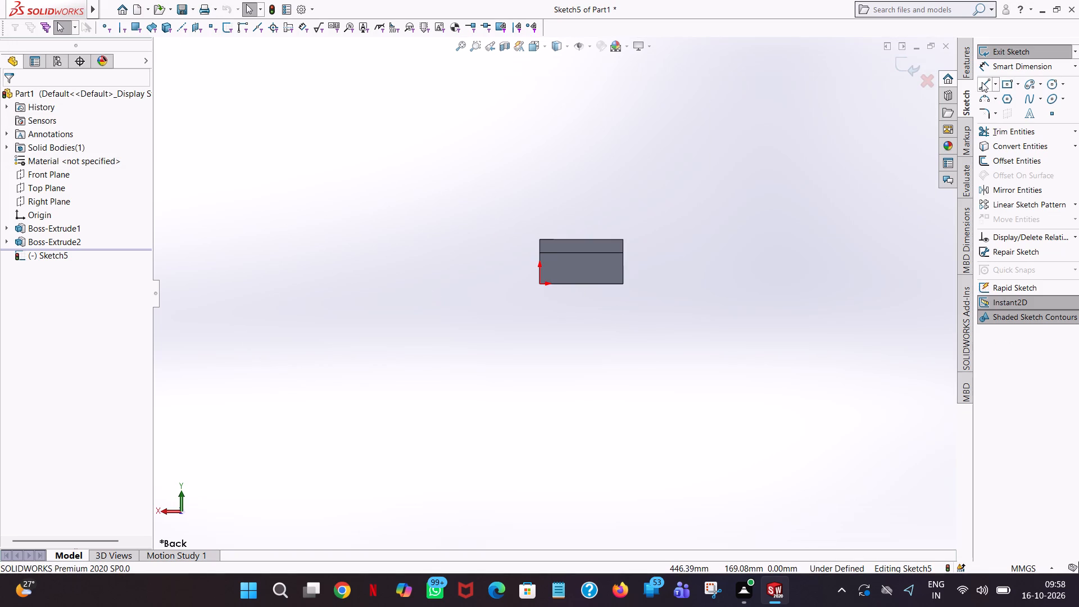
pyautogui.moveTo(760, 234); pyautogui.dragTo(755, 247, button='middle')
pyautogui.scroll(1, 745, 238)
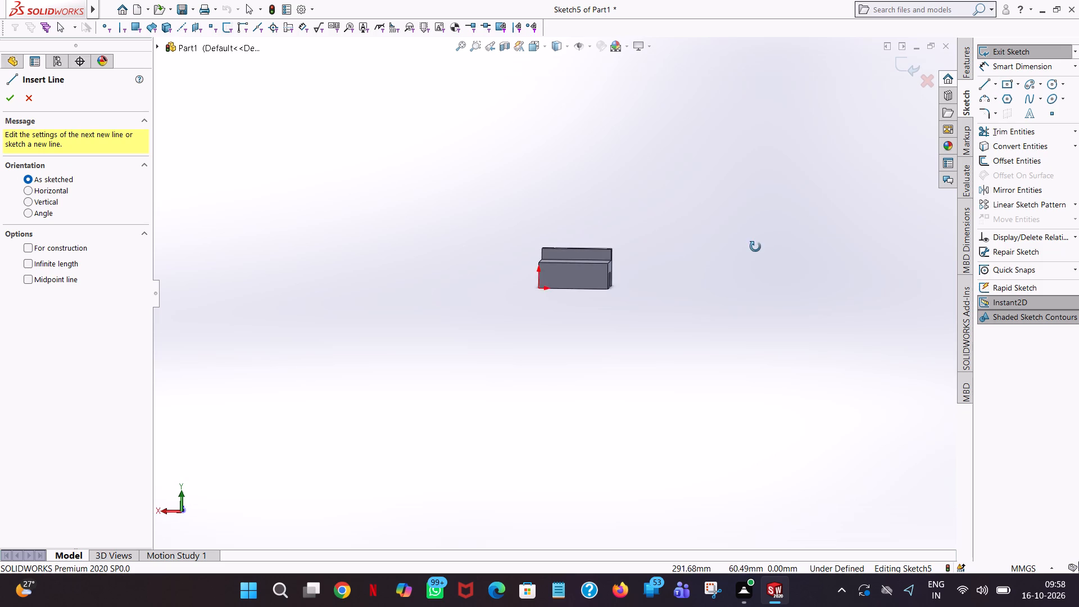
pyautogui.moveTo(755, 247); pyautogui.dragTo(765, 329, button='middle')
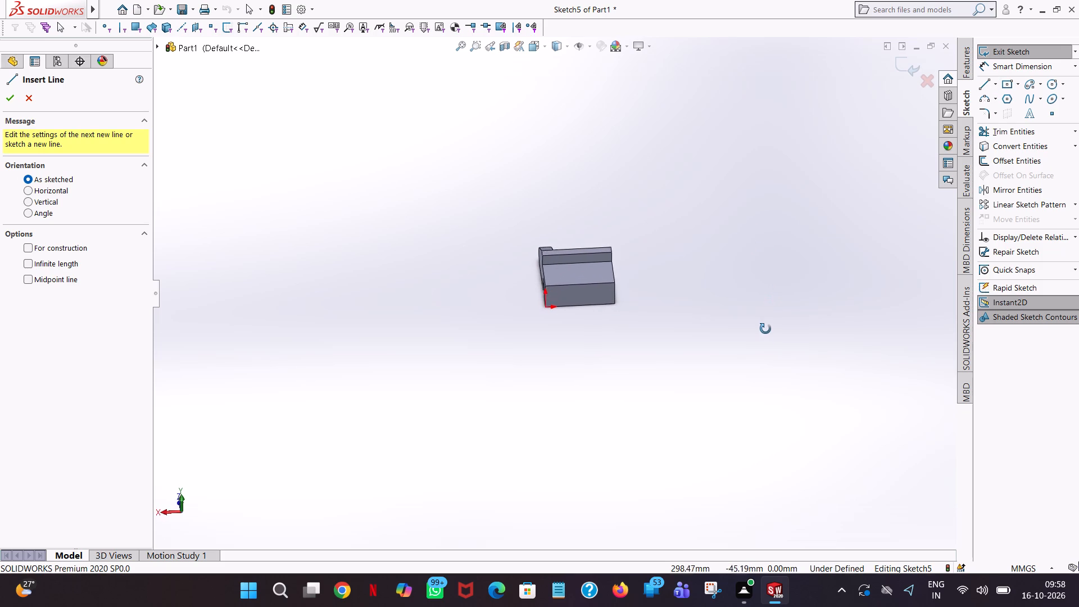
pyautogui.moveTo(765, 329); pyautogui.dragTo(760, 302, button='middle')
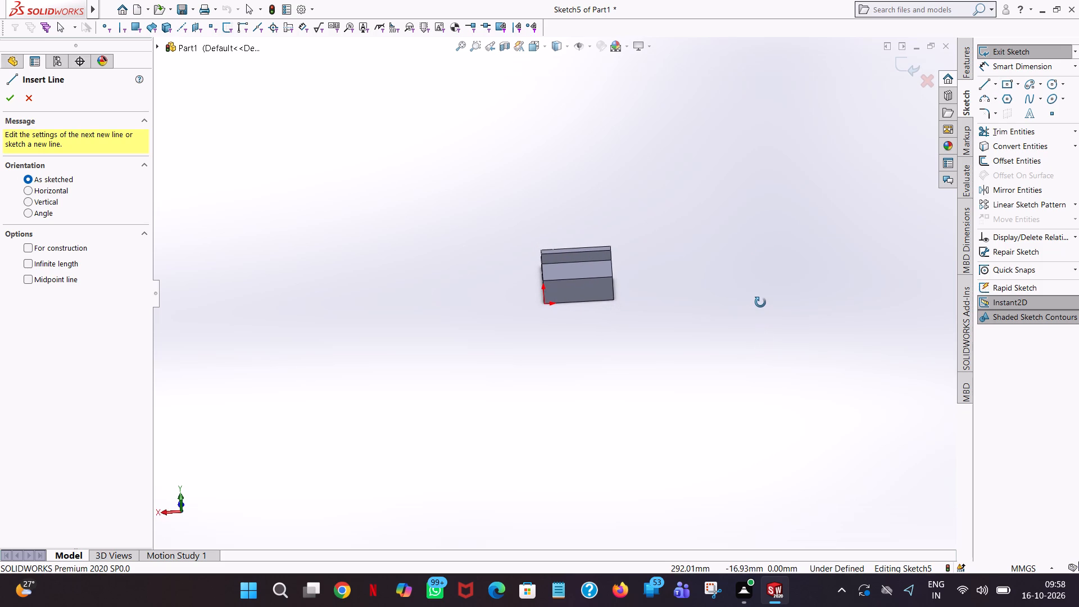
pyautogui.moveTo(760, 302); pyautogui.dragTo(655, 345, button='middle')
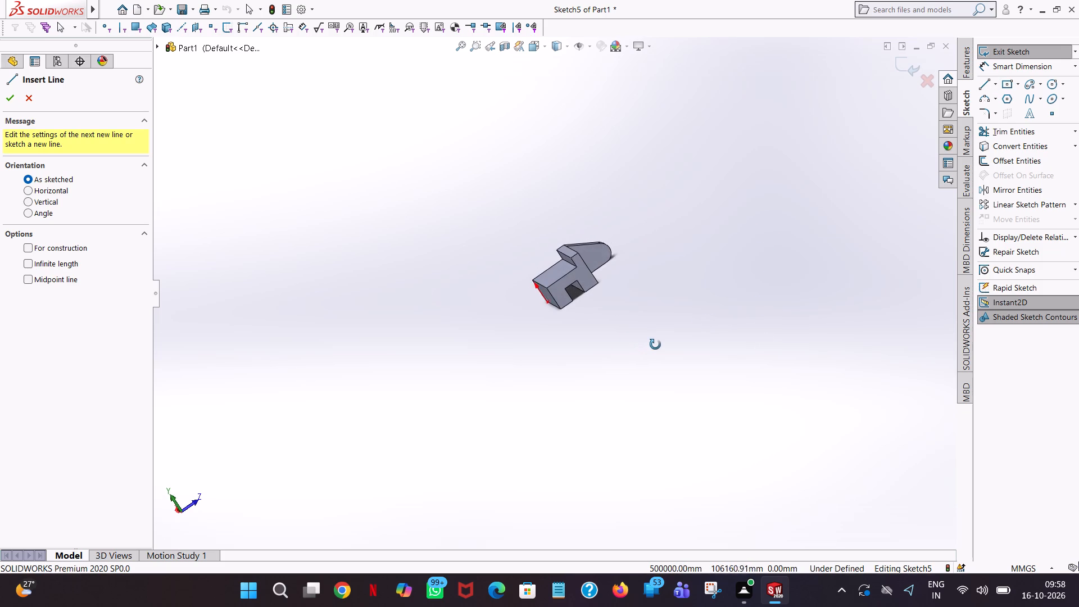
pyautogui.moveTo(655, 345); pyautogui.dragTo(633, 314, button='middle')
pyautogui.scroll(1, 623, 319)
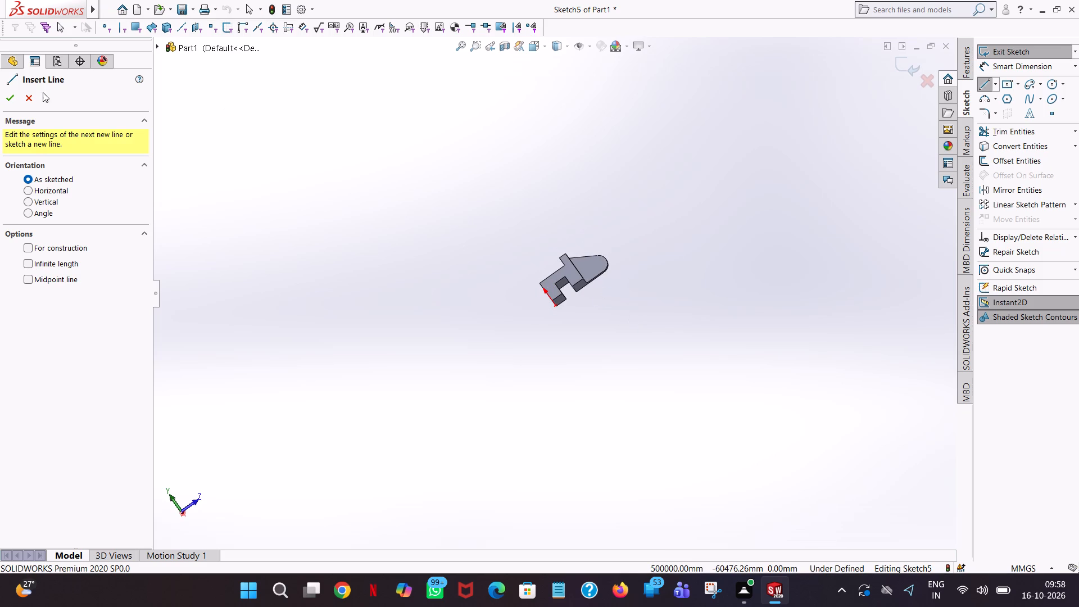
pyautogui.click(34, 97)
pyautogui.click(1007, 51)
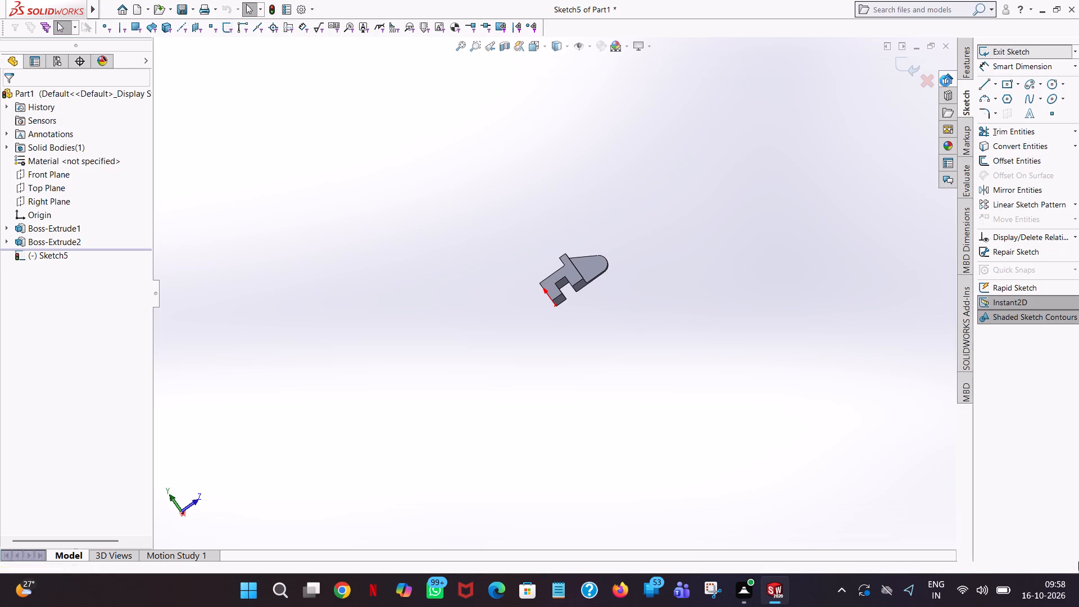
# Start a new boss extrusion sketch on the block's free notched end face, viewed normal to the face.
pyautogui.moveTo(769, 143); pyautogui.dragTo(776, 188, button='middle')
pyautogui.scroll(-2, 605, 240)
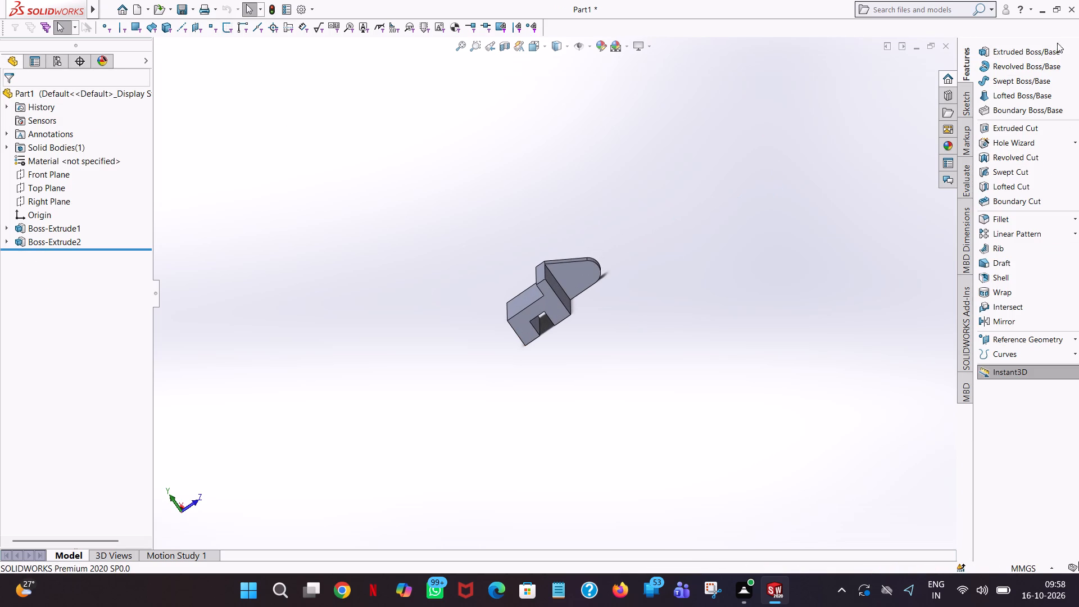
pyautogui.click(1050, 49)
pyautogui.click(551, 302)
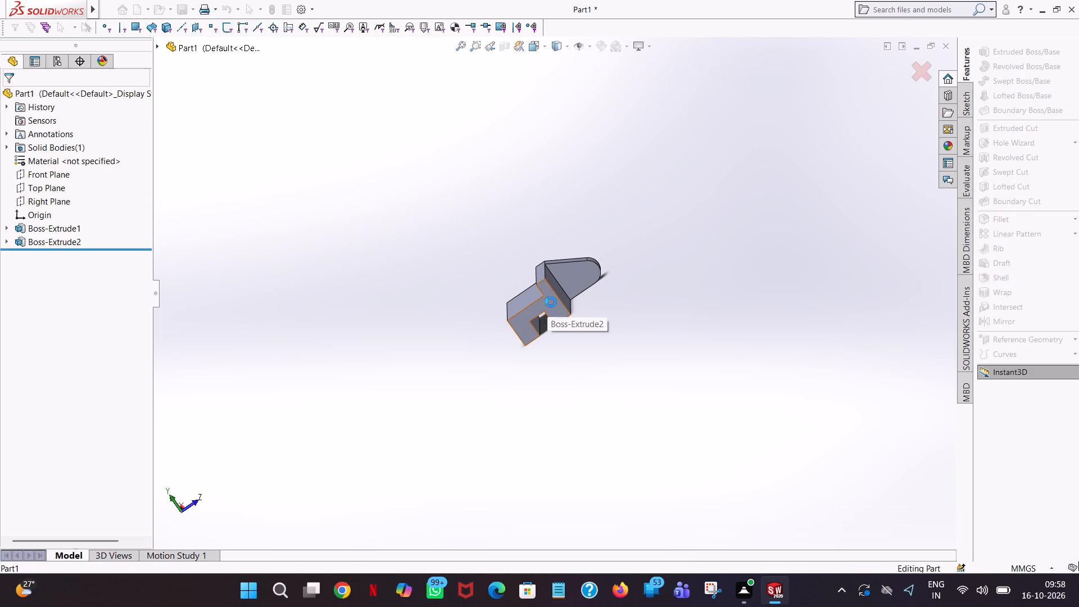
pyautogui.press('space')
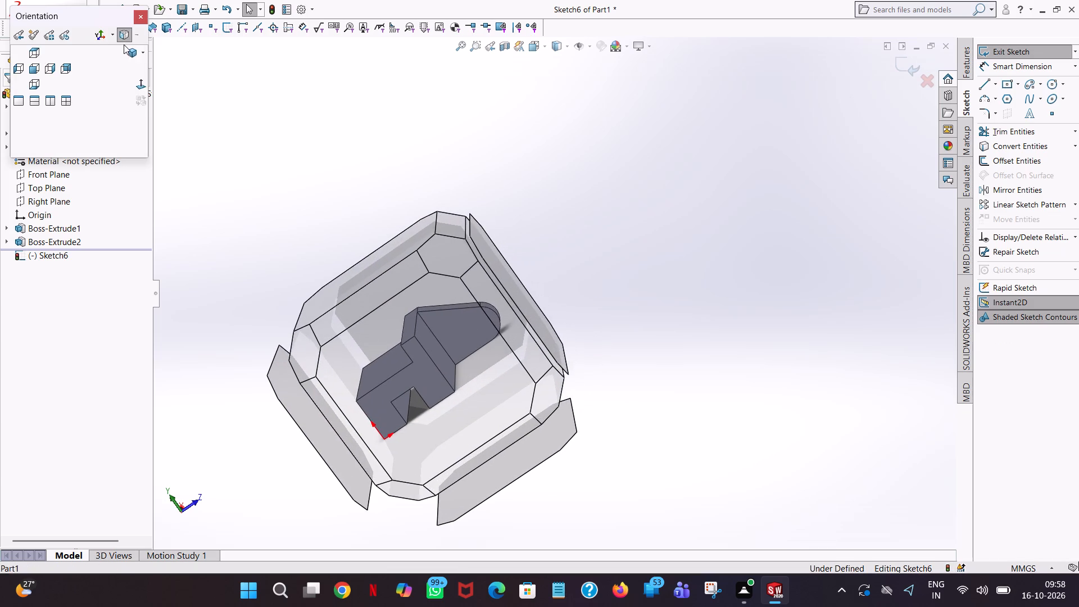
pyautogui.click(142, 78)
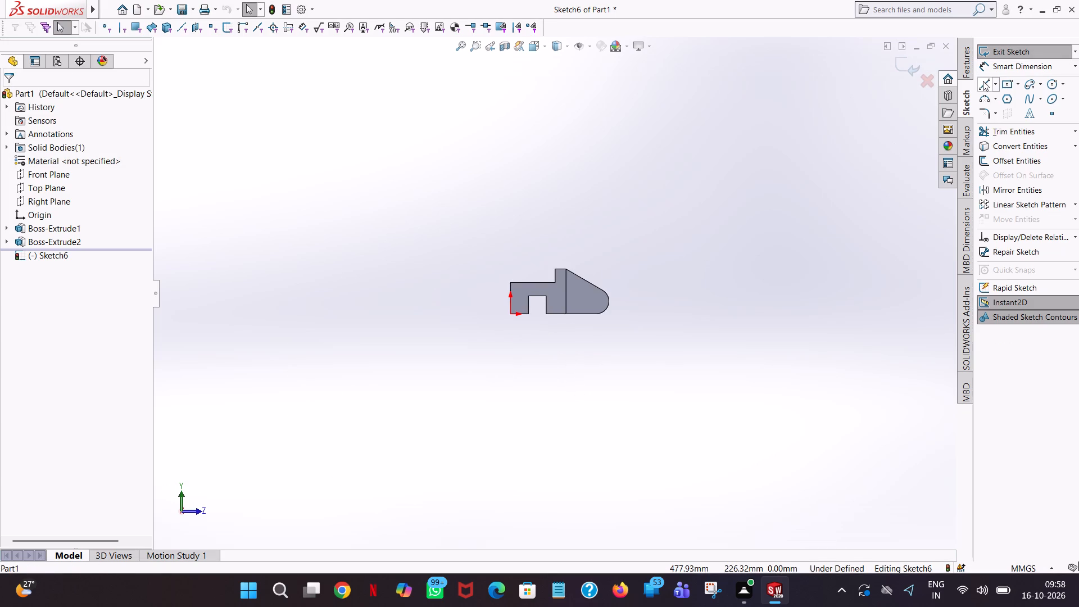
# Sketch lines tracing the sloped end plate's vertical inner edge, its slope and its 34 mm bottom edge.
pyautogui.click(983, 81)
pyautogui.scroll(-3, 575, 361)
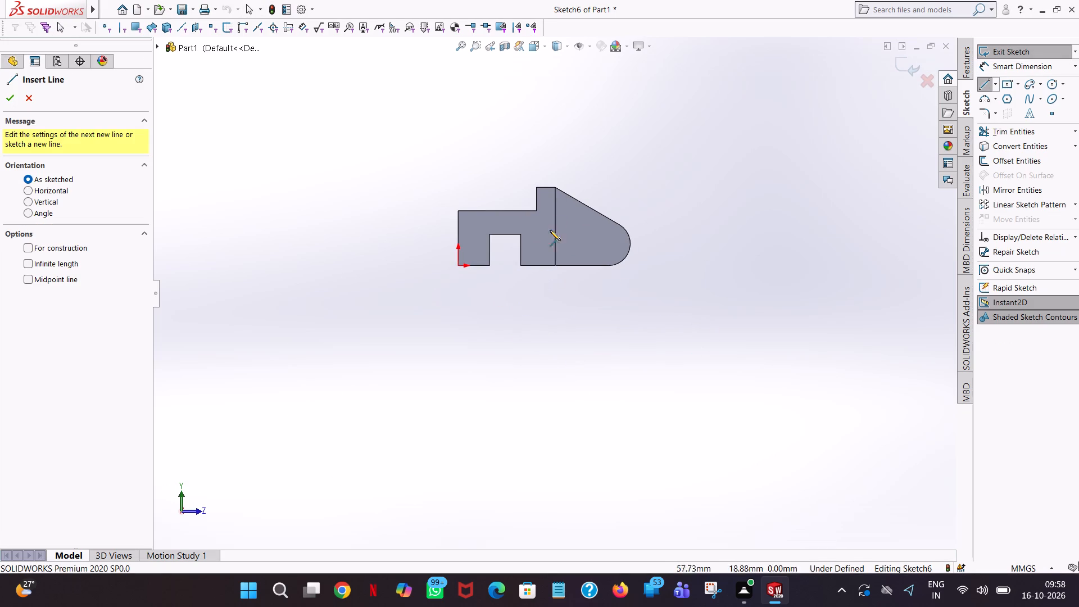
pyautogui.scroll(-2, 555, 214)
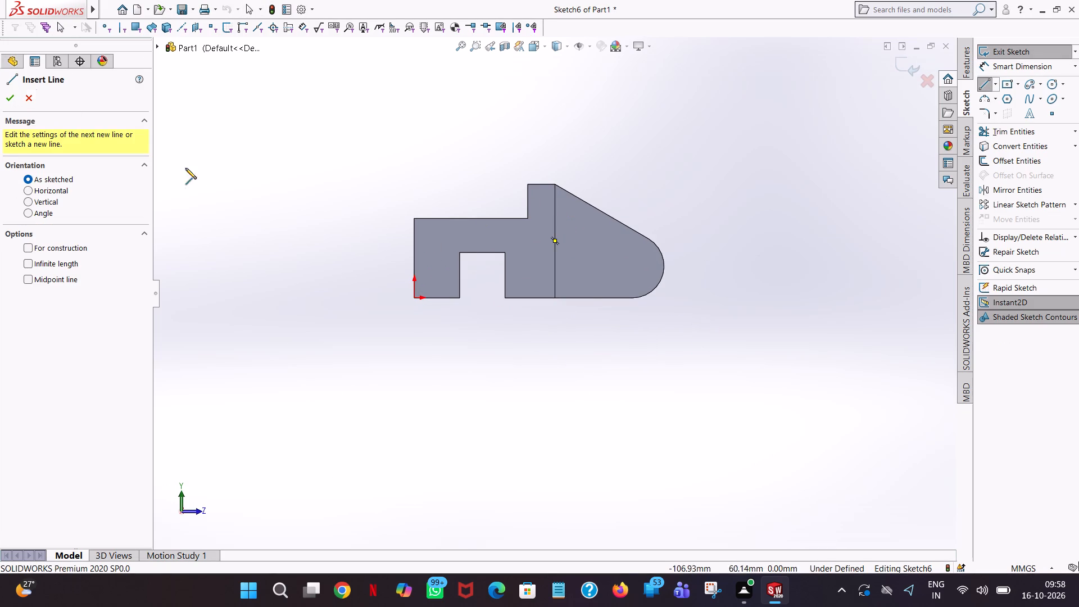
pyautogui.click(554, 297)
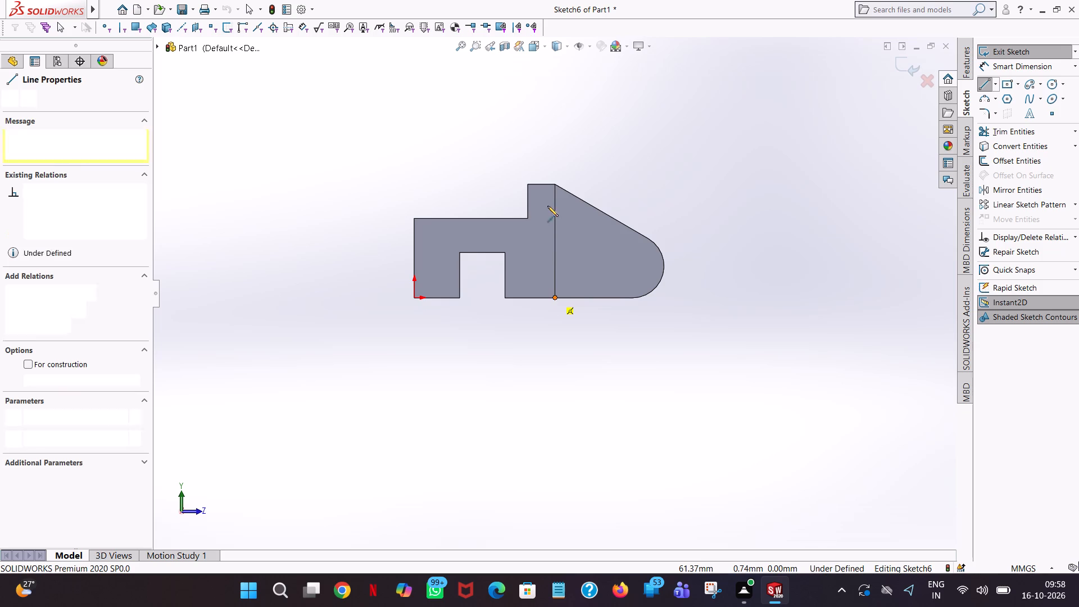
pyautogui.click(553, 183)
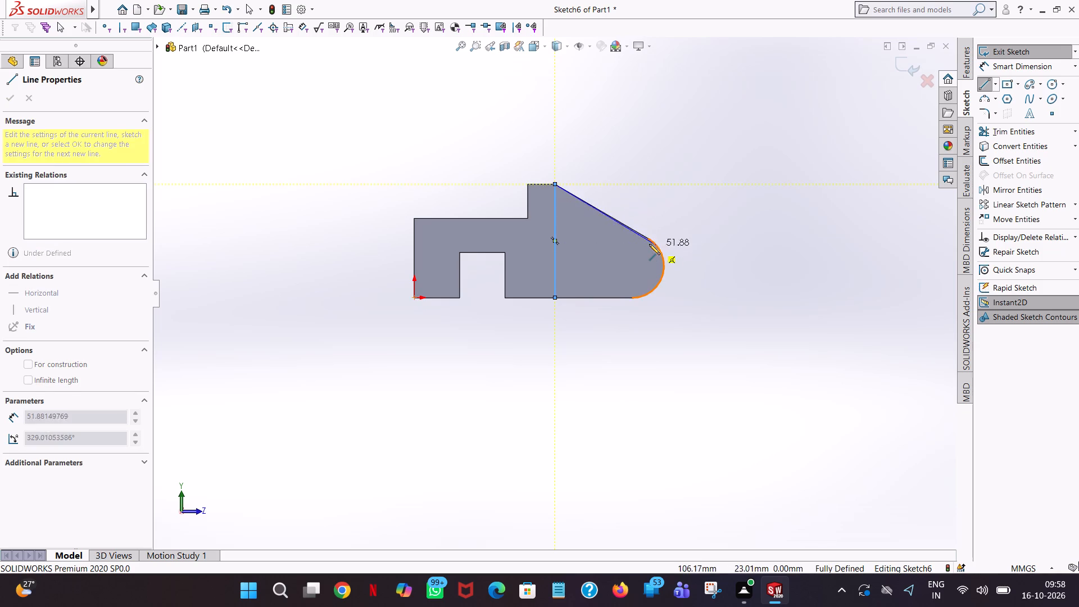
pyautogui.click(649, 238)
pyautogui.rightClick(648, 238)
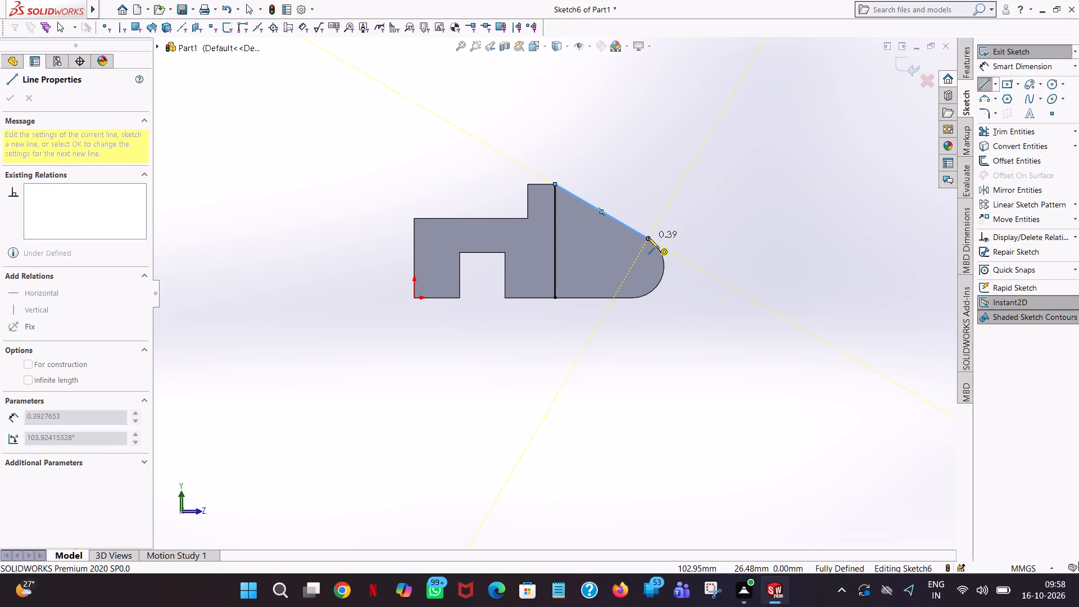
pyautogui.click(694, 247)
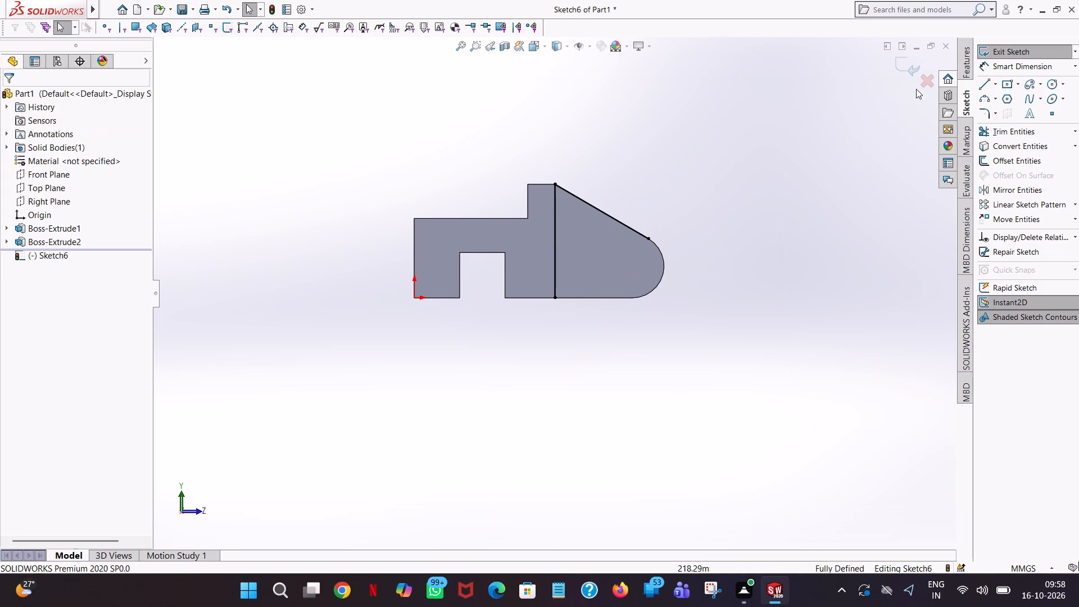
pyautogui.click(987, 83)
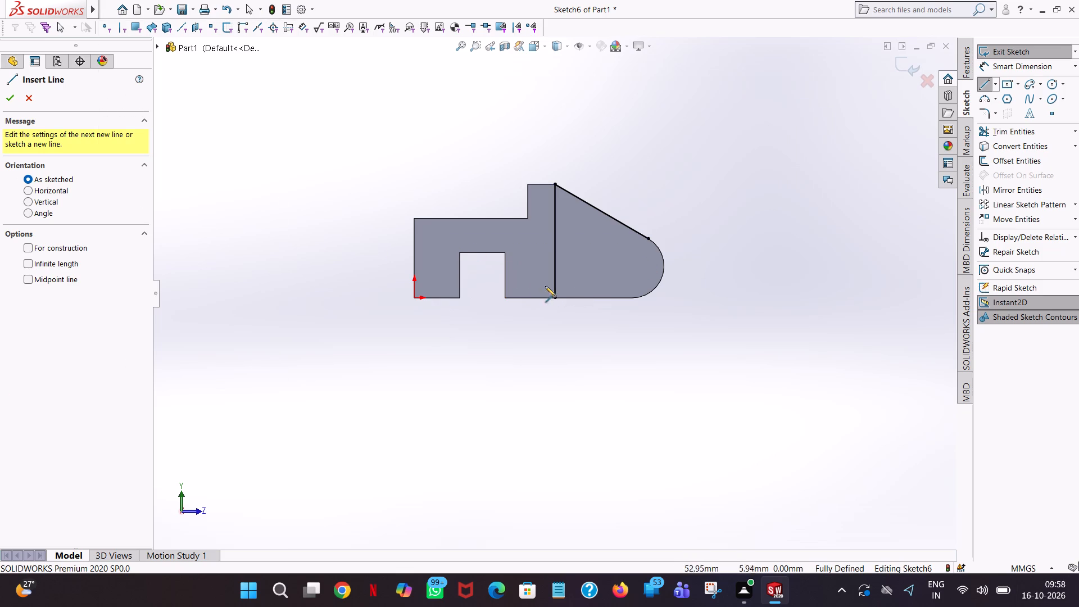
pyautogui.click(555, 299)
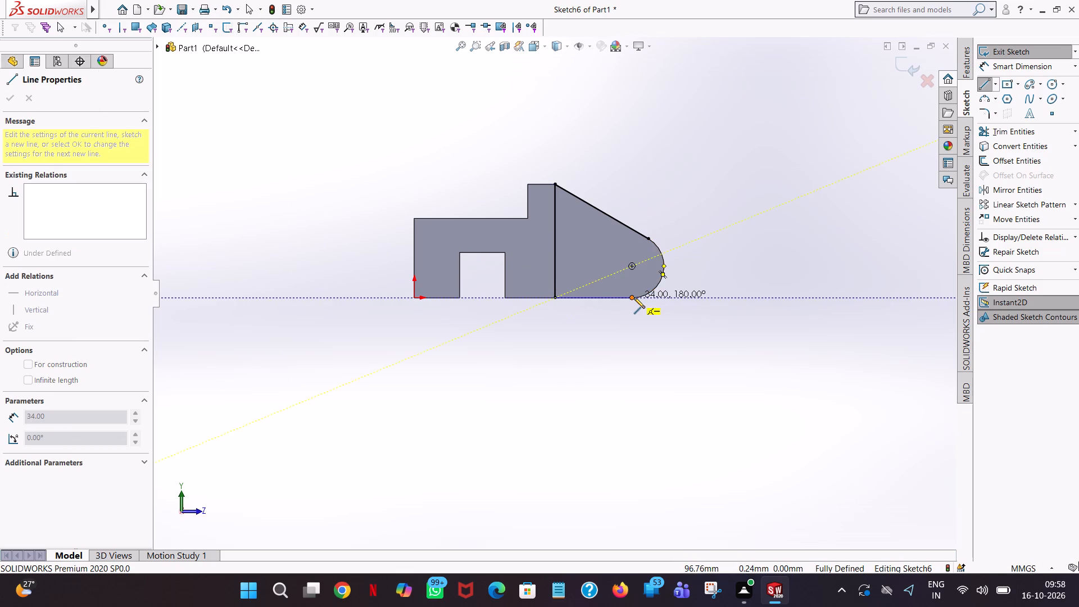
pyautogui.click(630, 298)
pyautogui.rightClick(630, 298)
pyautogui.click(662, 307)
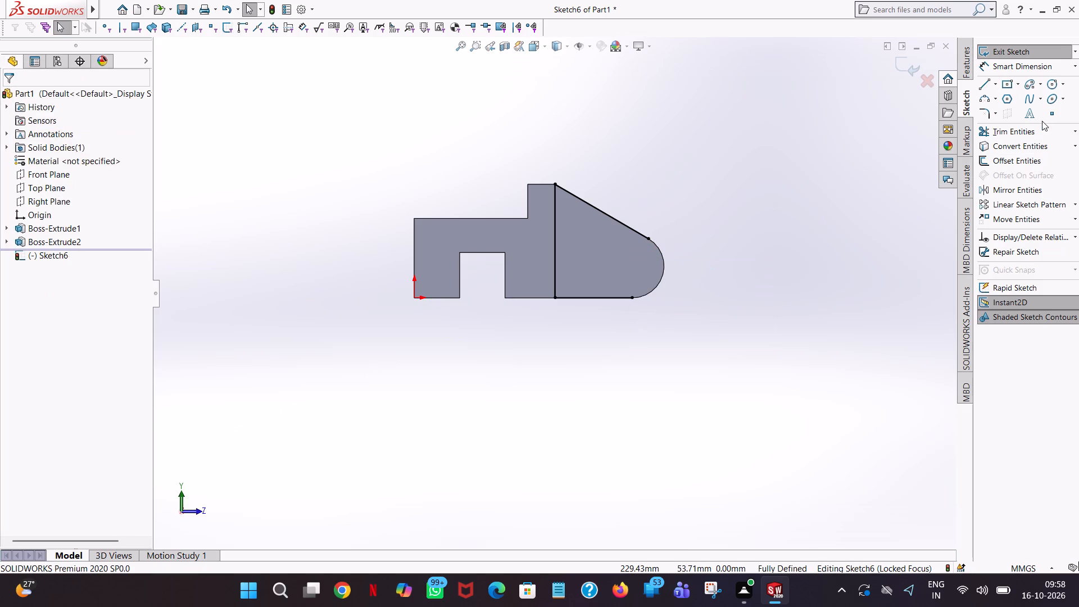
# Close the outline with a 14 mm radius circle concentric with the rounded end, trimming away the circle's inner portion.
pyautogui.click(1049, 87)
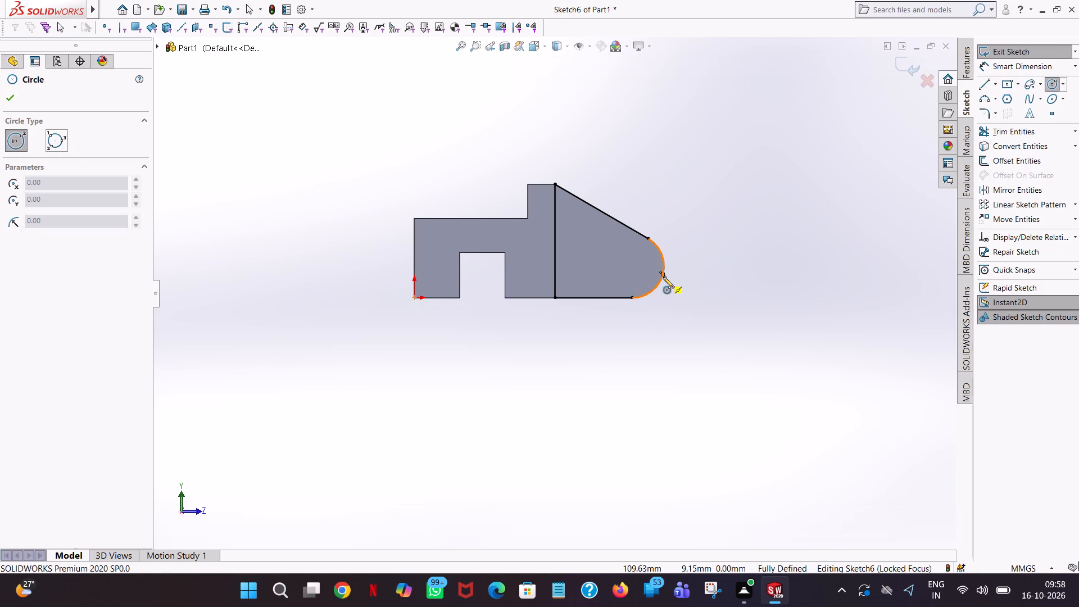
pyautogui.click(632, 265)
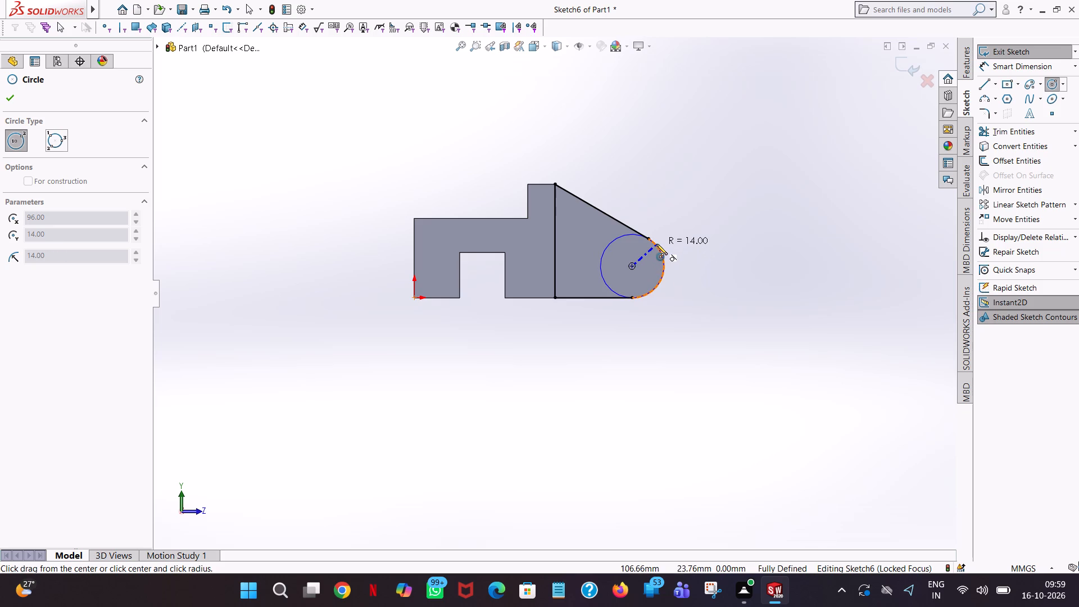
pyautogui.click(656, 244)
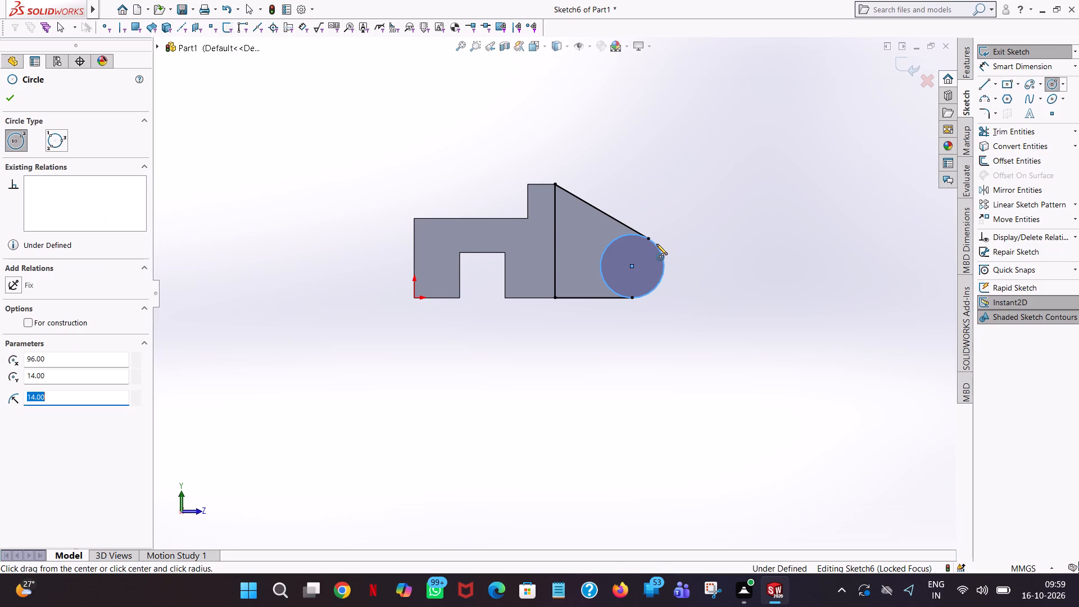
pyautogui.rightClick(656, 244)
pyautogui.click(686, 260)
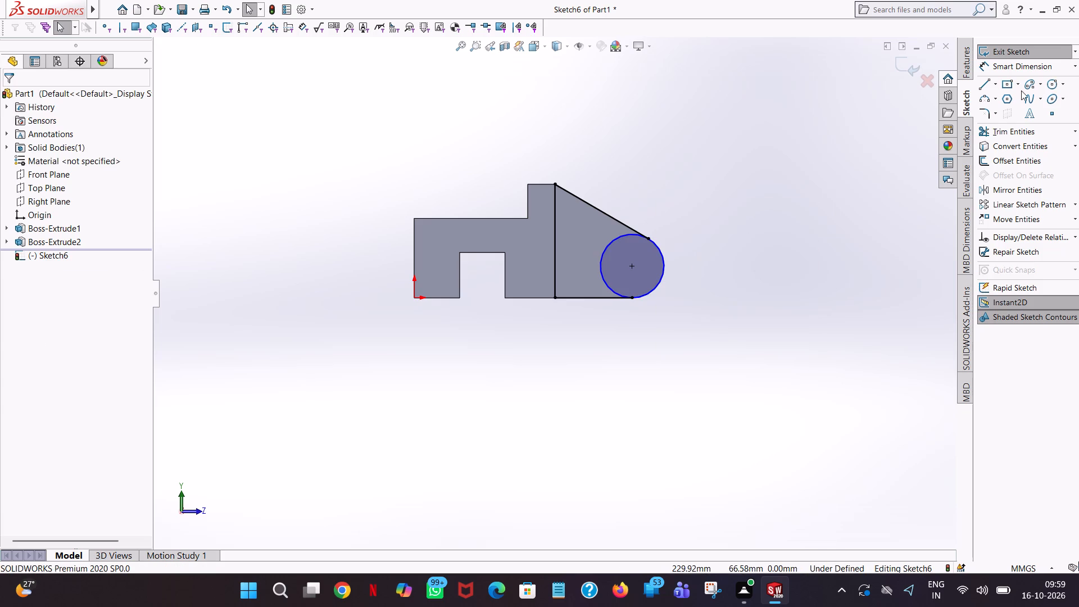
pyautogui.click(982, 130)
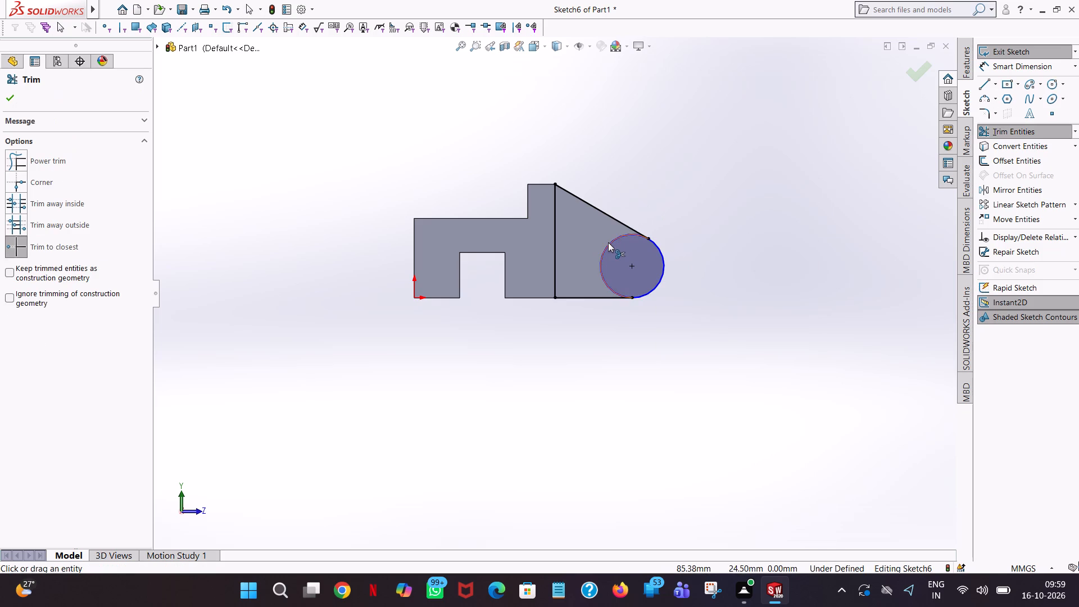
pyautogui.click(608, 242)
pyautogui.click(7, 94)
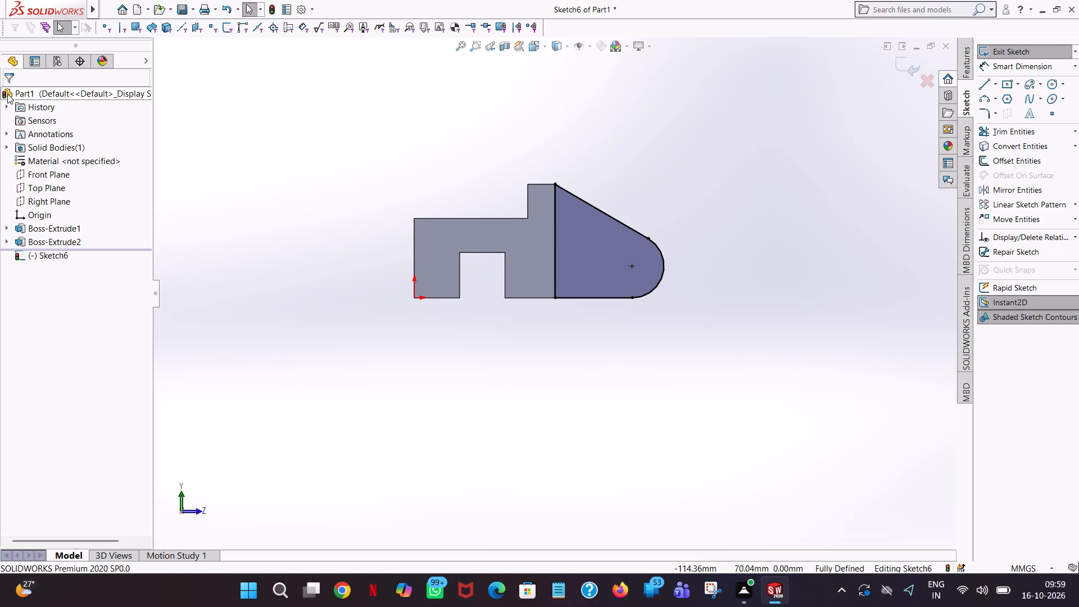
# Extrude the closed outline as a blind boss 16 mm deep in the reversed direction, back alongside the block and merged with it.
pyautogui.click(961, 66)
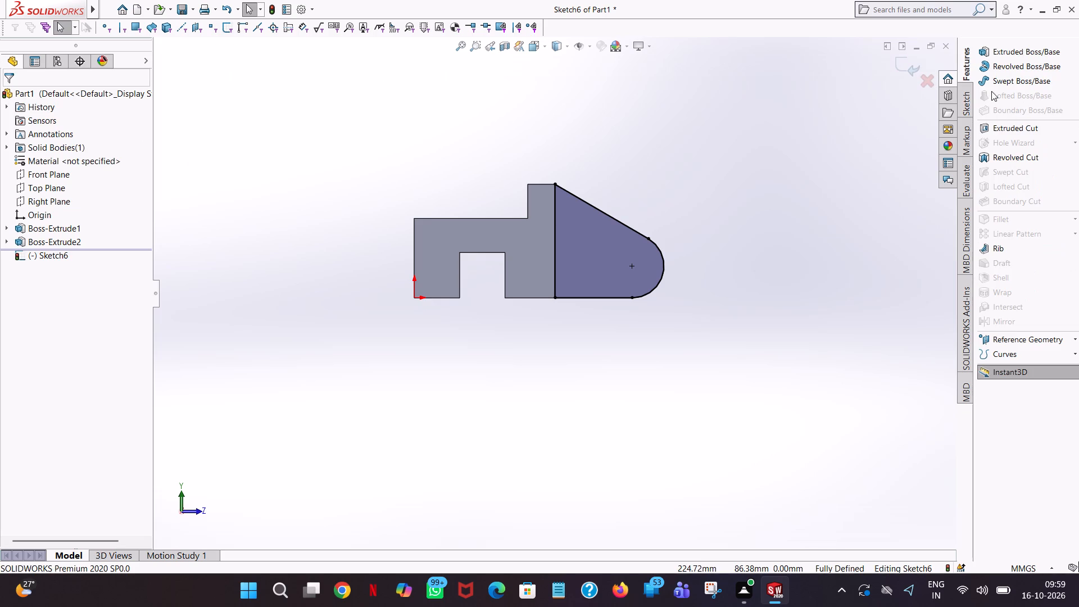
pyautogui.click(1005, 51)
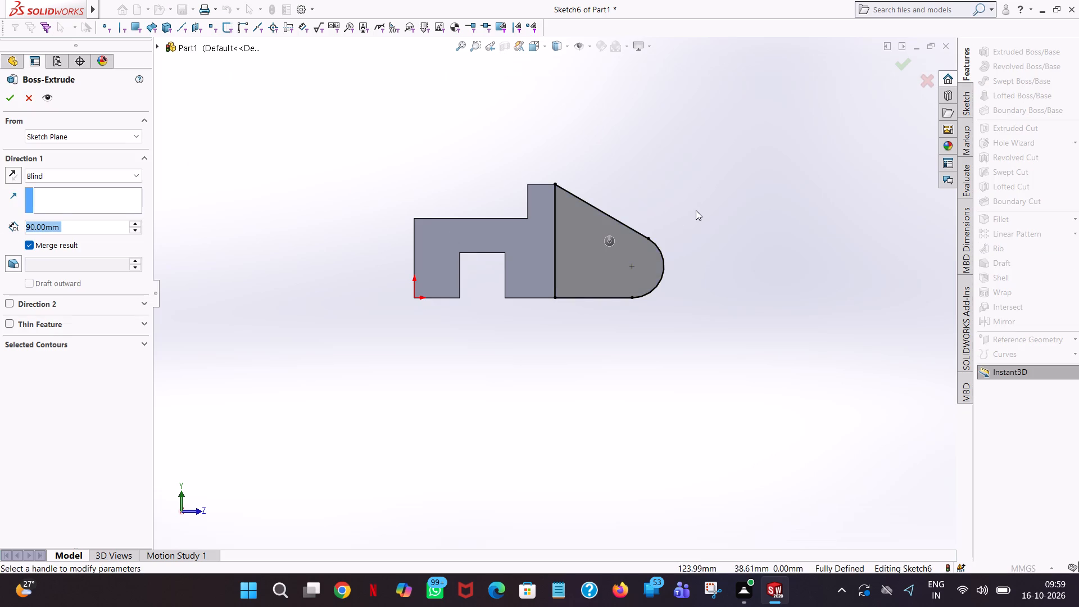
pyautogui.moveTo(696, 210); pyautogui.dragTo(610, 242, button='middle')
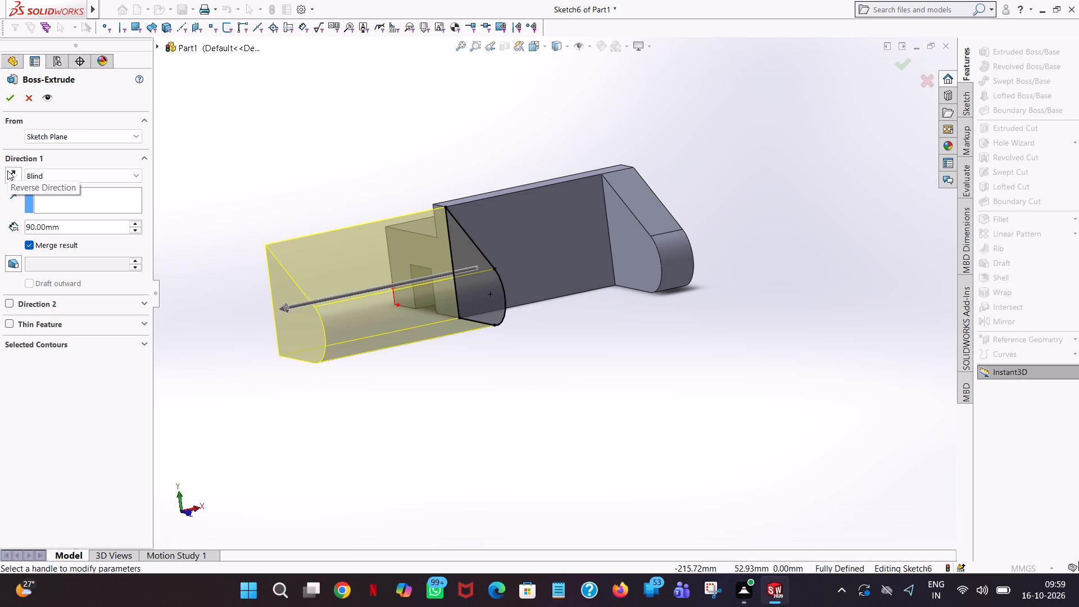
pyautogui.click(7, 170)
pyautogui.doubleClick(59, 225)
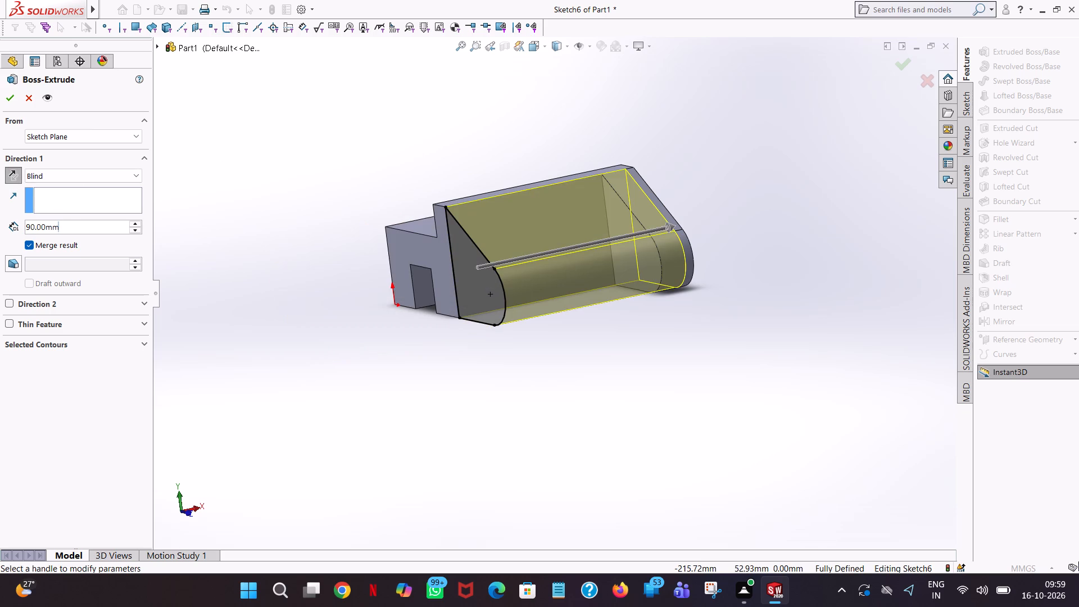
pyautogui.press('1')
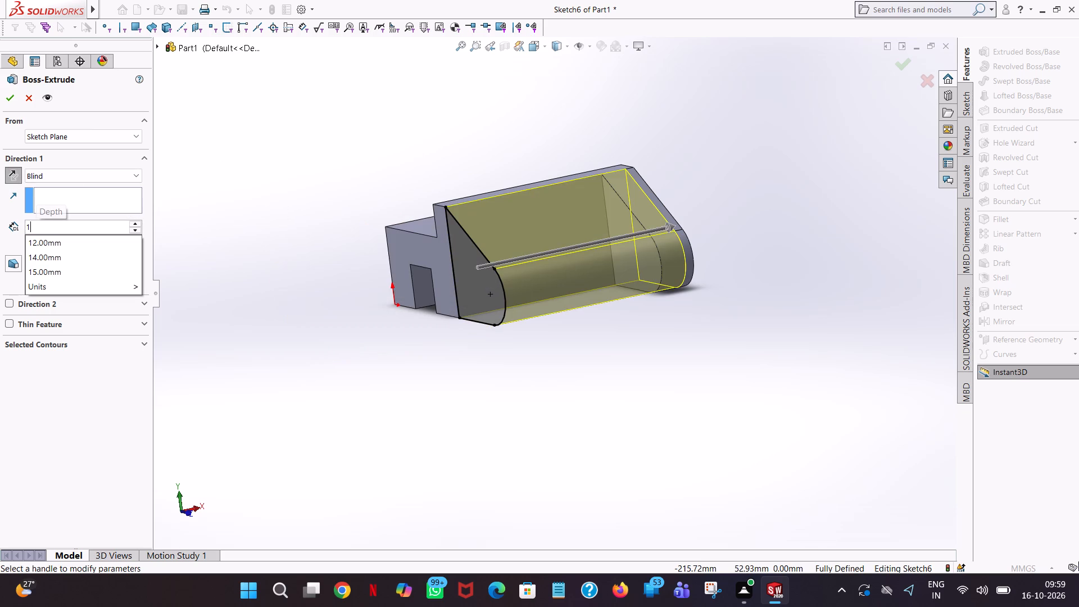
pyautogui.press('6')
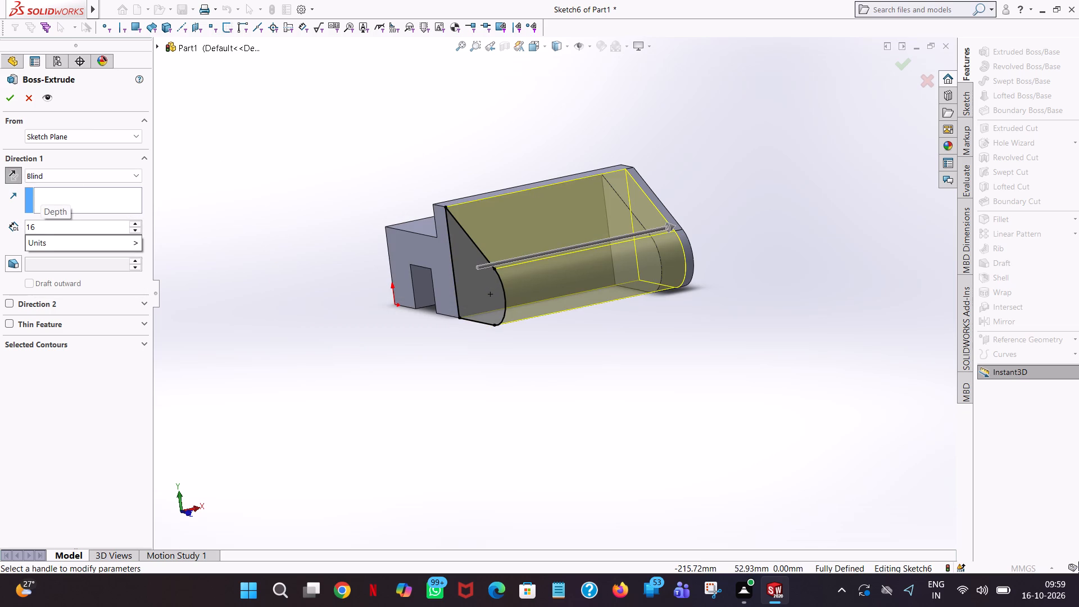
pyautogui.press('Return')
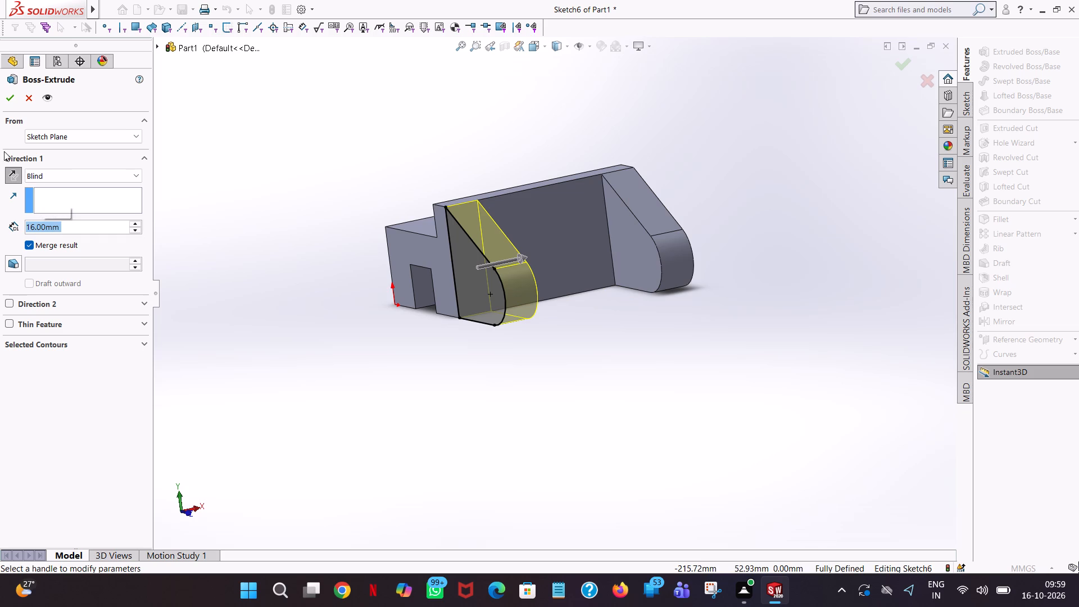
pyautogui.click(7, 96)
pyautogui.click(744, 215)
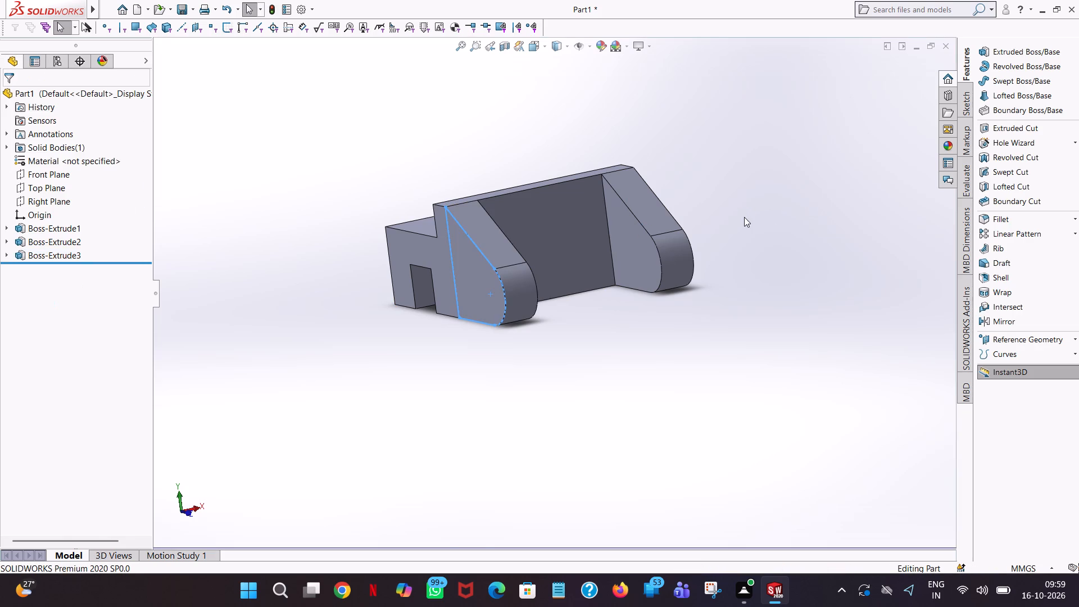
# Start an extruded cut sketch on the part's flat end face opposite the new plate, viewed normal to the face.
pyautogui.moveTo(744, 217); pyautogui.dragTo(597, 319, button='middle')
pyautogui.scroll(1, 718, 219)
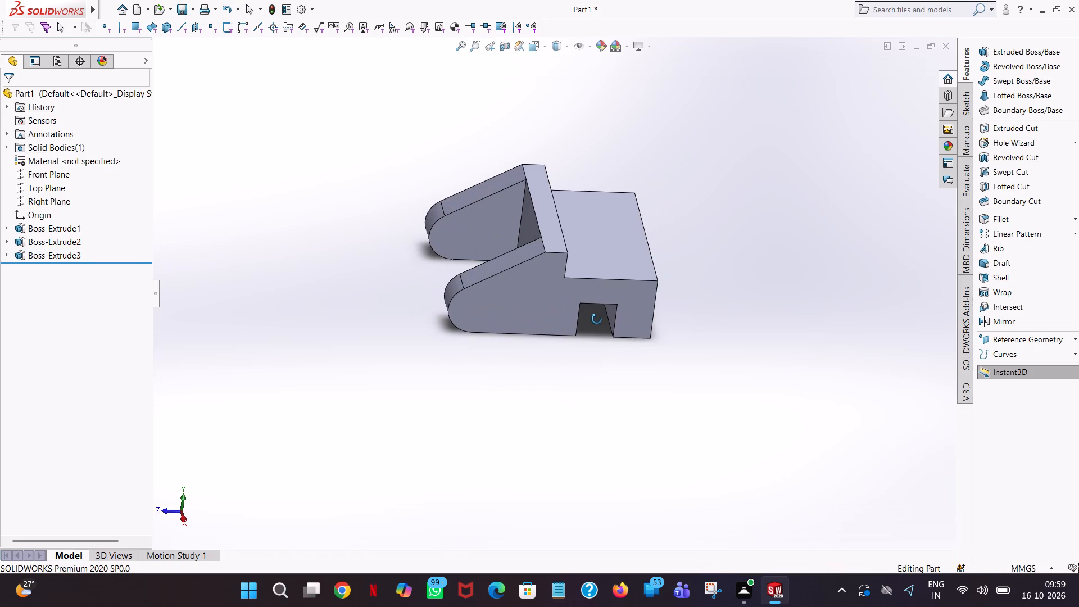
pyautogui.moveTo(597, 319); pyautogui.dragTo(562, 228, button='middle')
pyautogui.scroll(1, 597, 319)
pyautogui.scroll(-1, 549, 229)
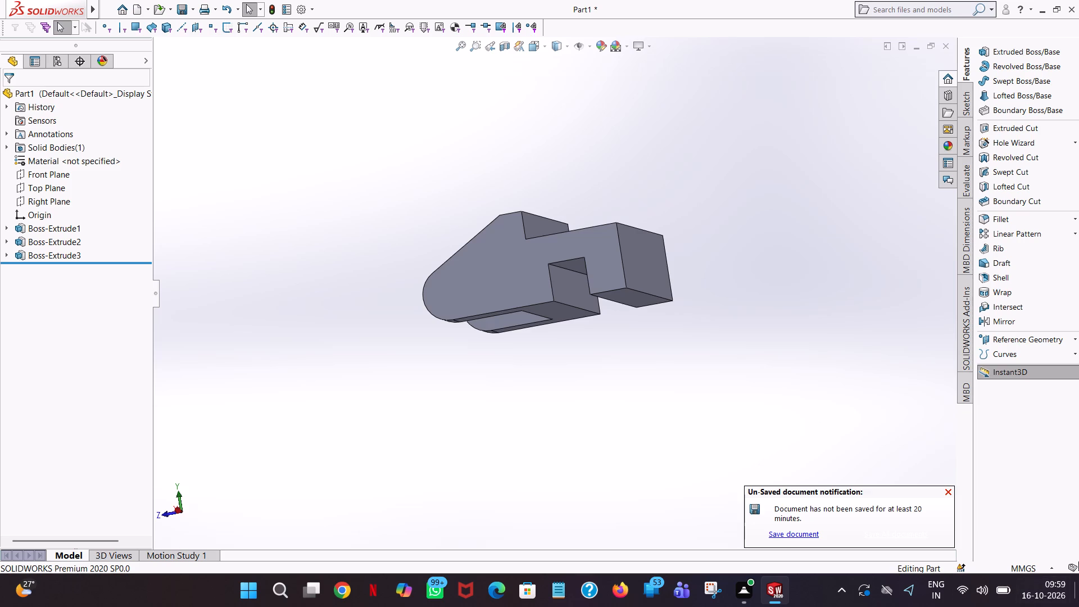
pyautogui.click(1009, 129)
pyautogui.click(455, 278)
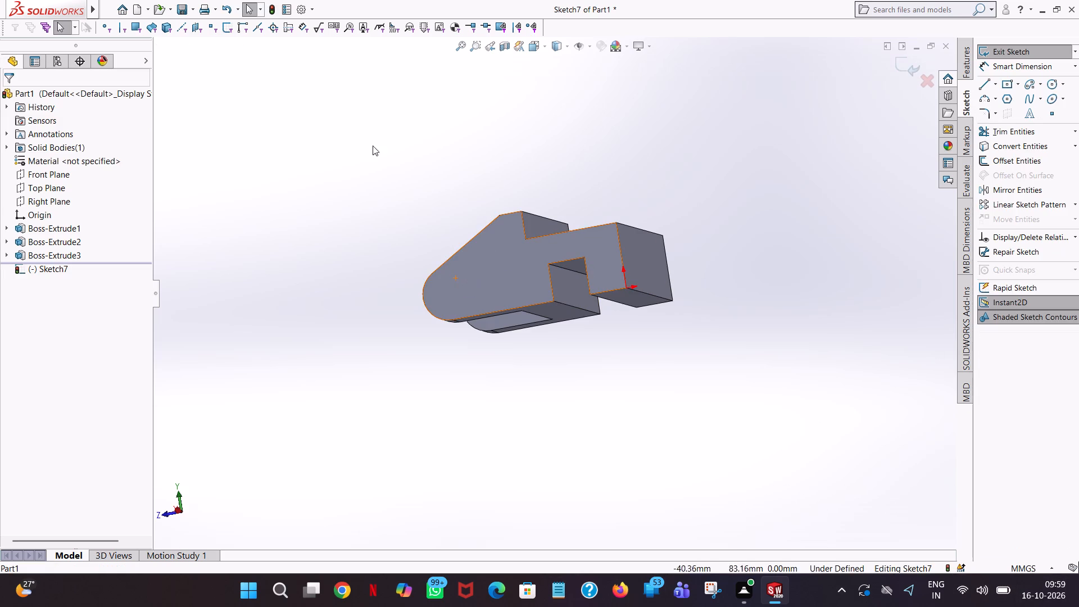
pyautogui.click(543, 47)
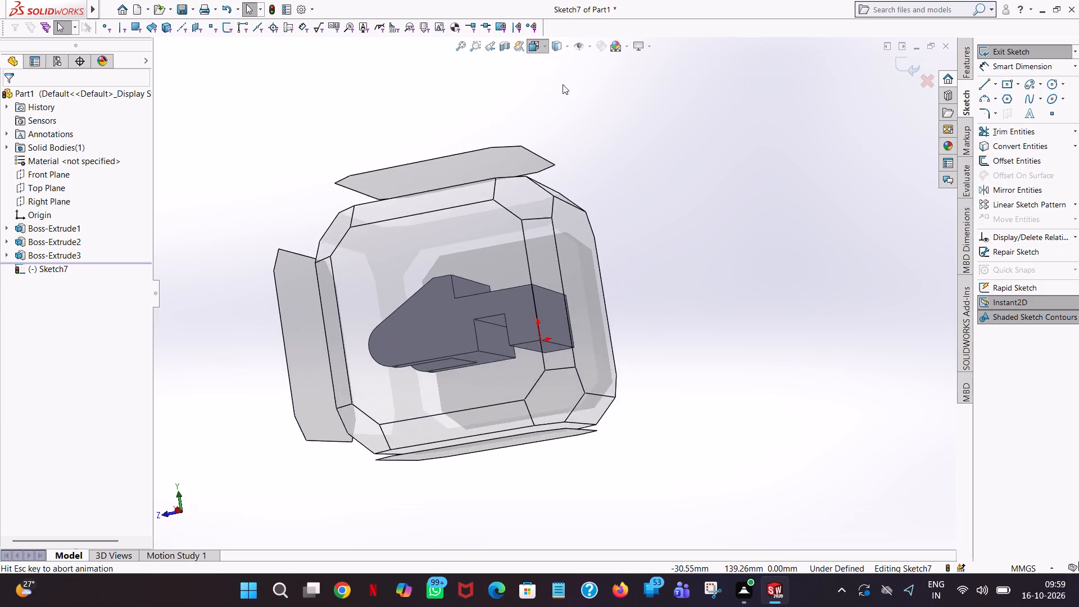
pyautogui.click(601, 110)
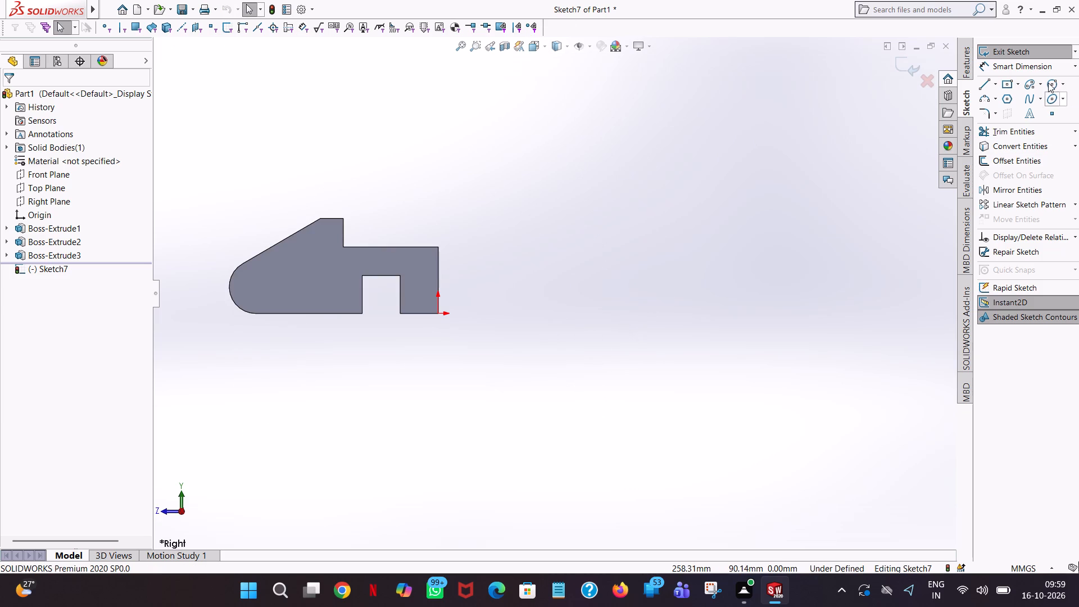
# Sketch a circle concentric with the end face's rounded tip and set its radius to 7 mm.
pyautogui.click(1048, 82)
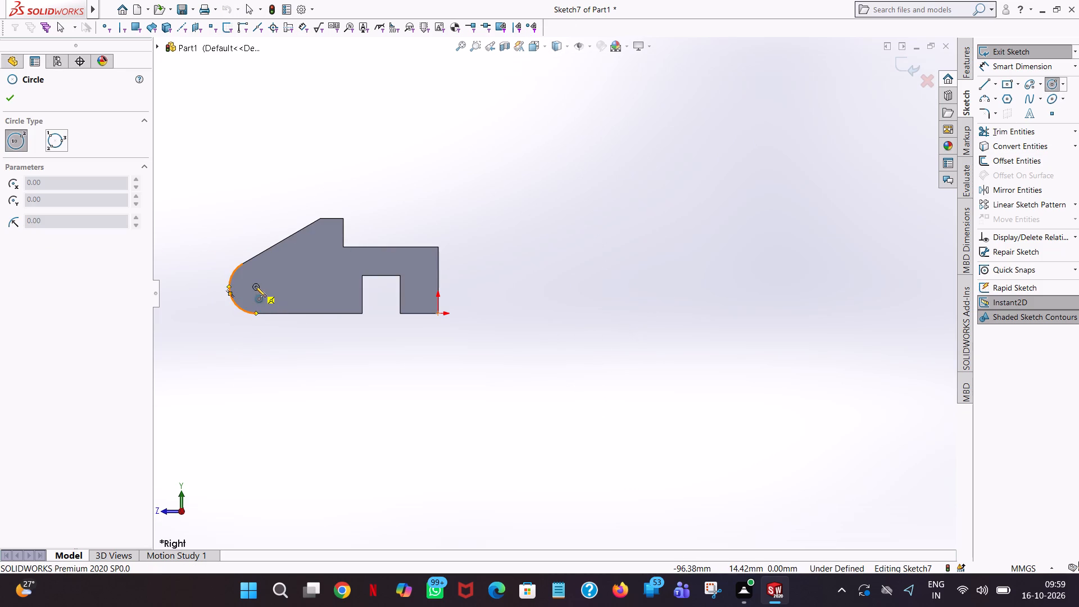
pyautogui.click(256, 286)
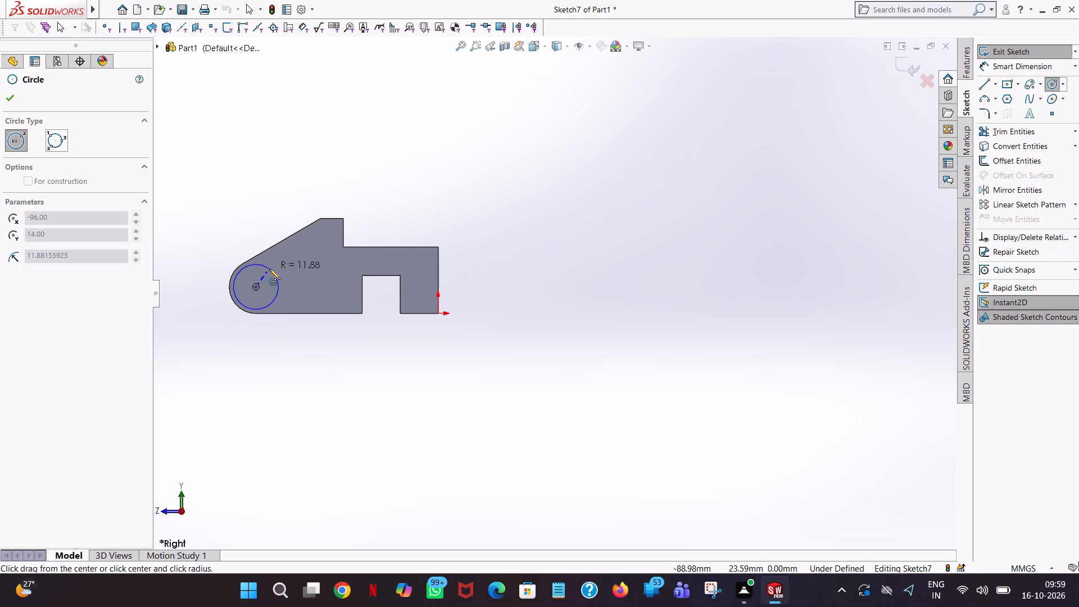
pyautogui.click(269, 269)
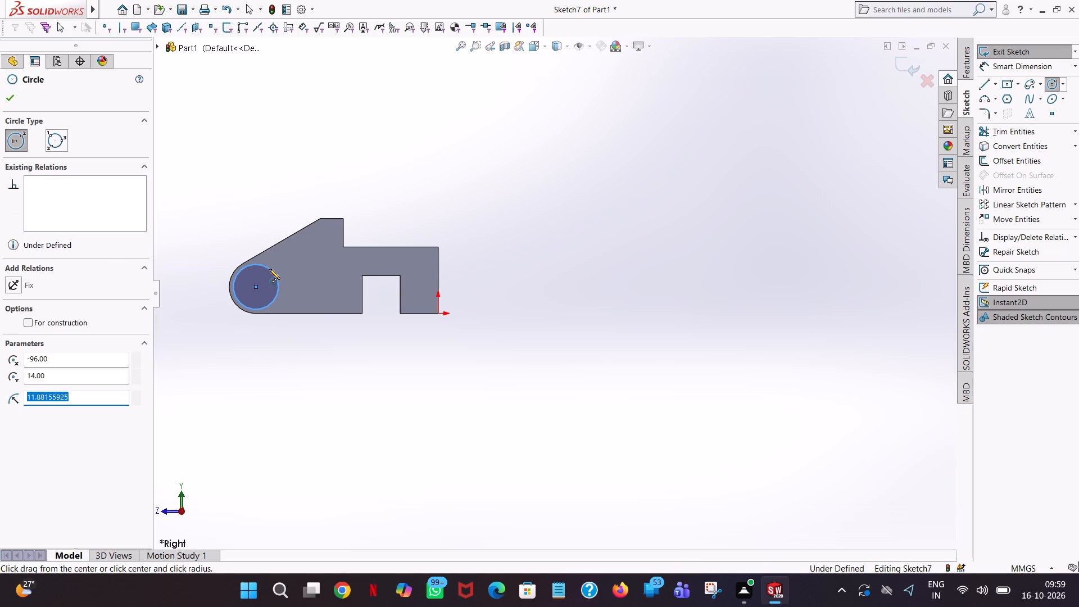
pyautogui.press('7')
pyautogui.press('Return')
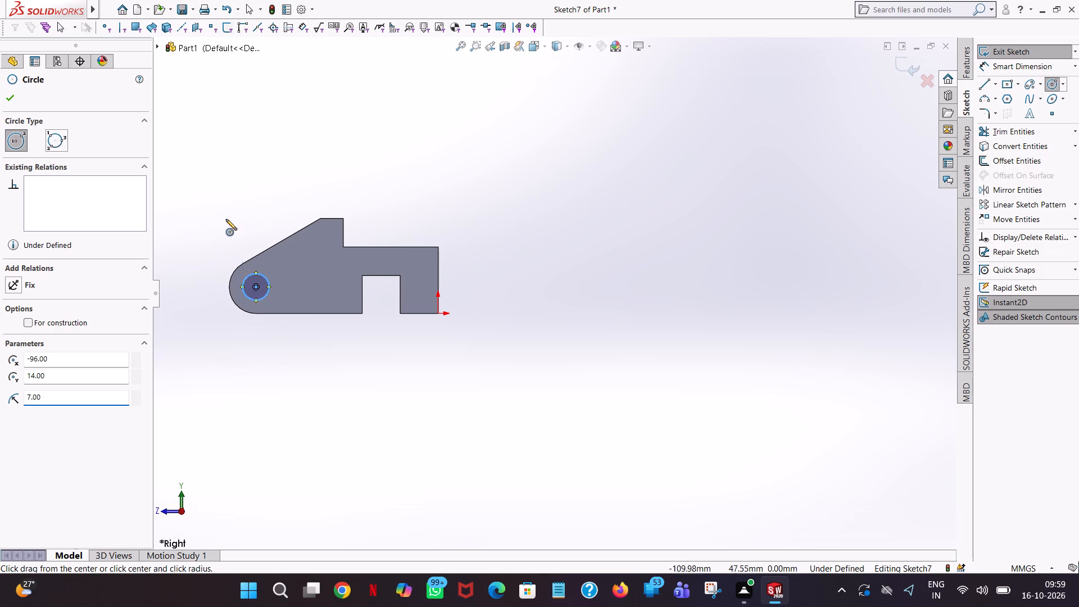
pyautogui.moveTo(227, 219); pyautogui.dragTo(250, 221, button='middle')
pyautogui.scroll(1, 274, 233)
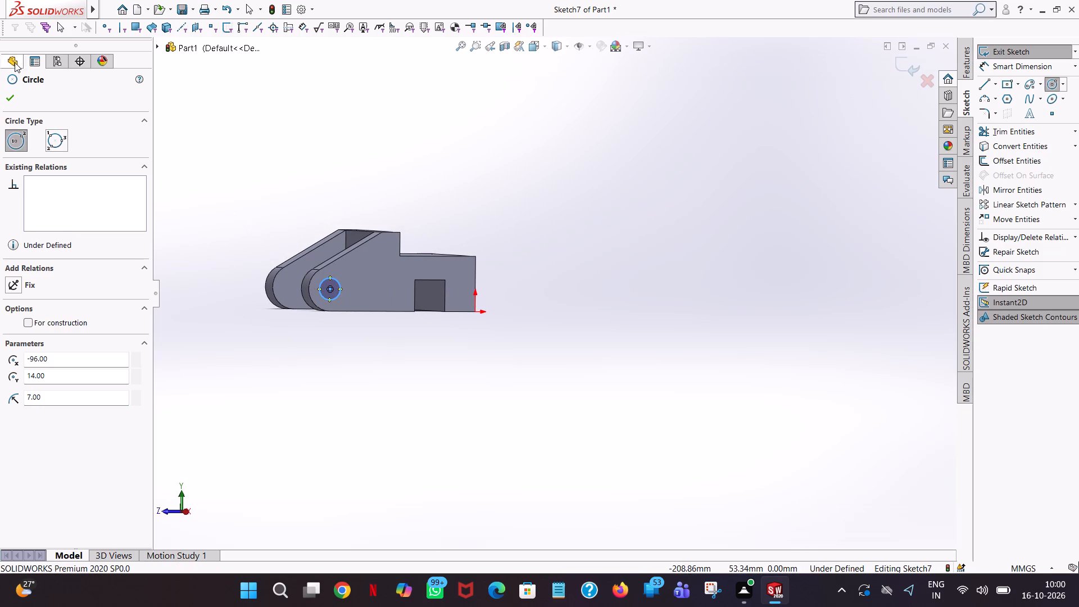
pyautogui.click(7, 93)
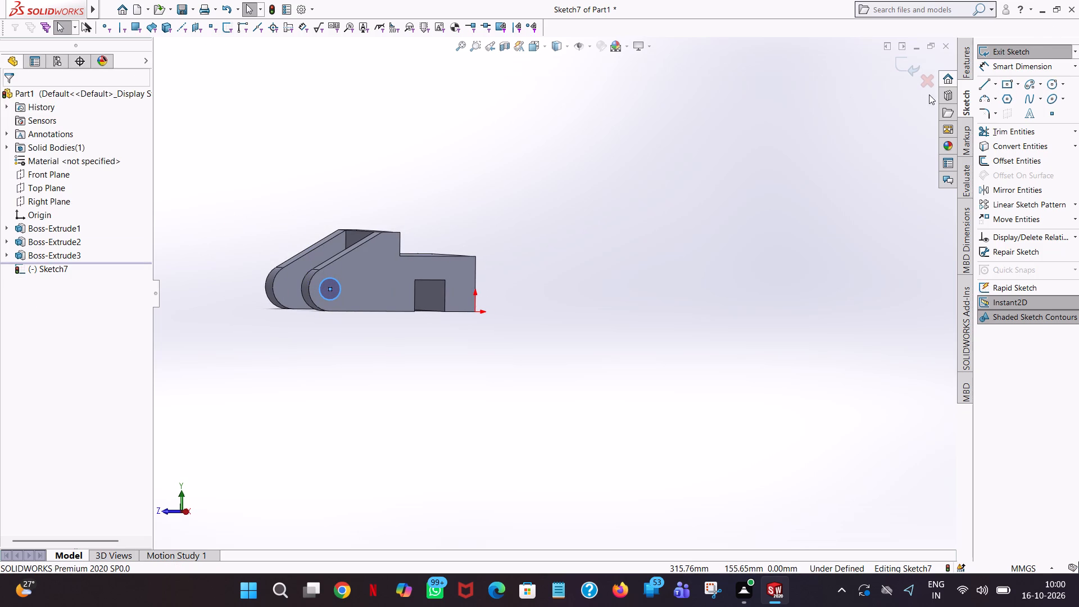
# Dimension the diameter of the circle on the rounded end face.
pyautogui.click(1016, 65)
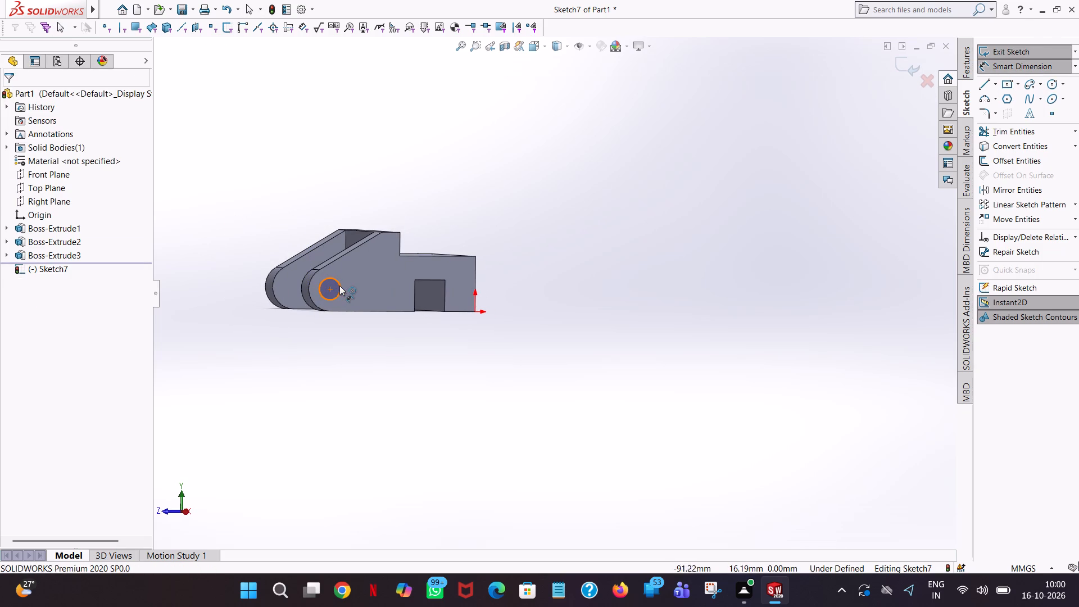
pyautogui.click(340, 286)
pyautogui.click(360, 364)
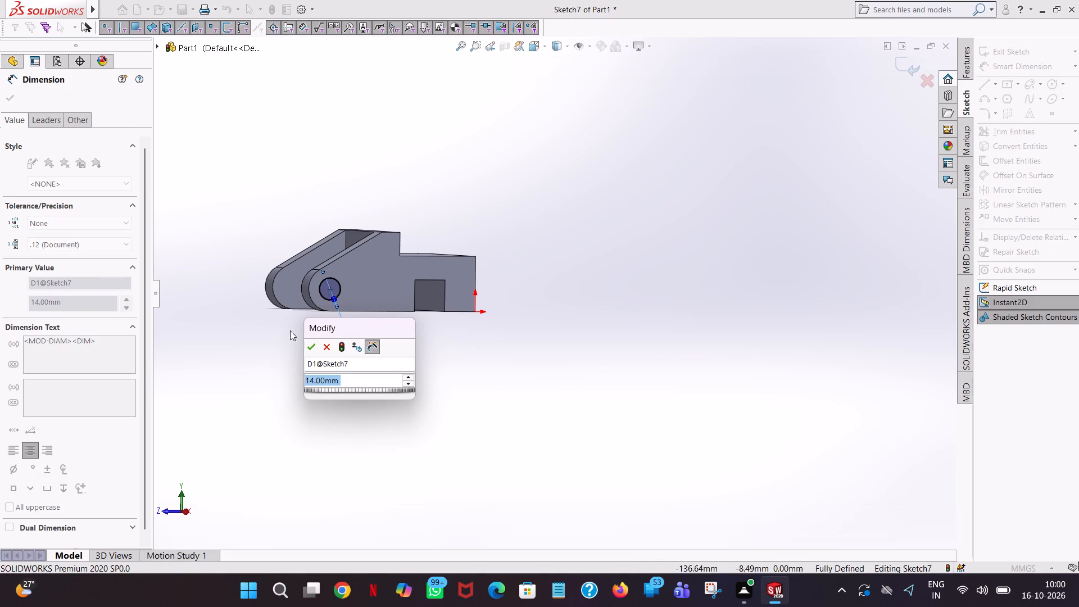
pyautogui.click(308, 350)
pyautogui.click(536, 200)
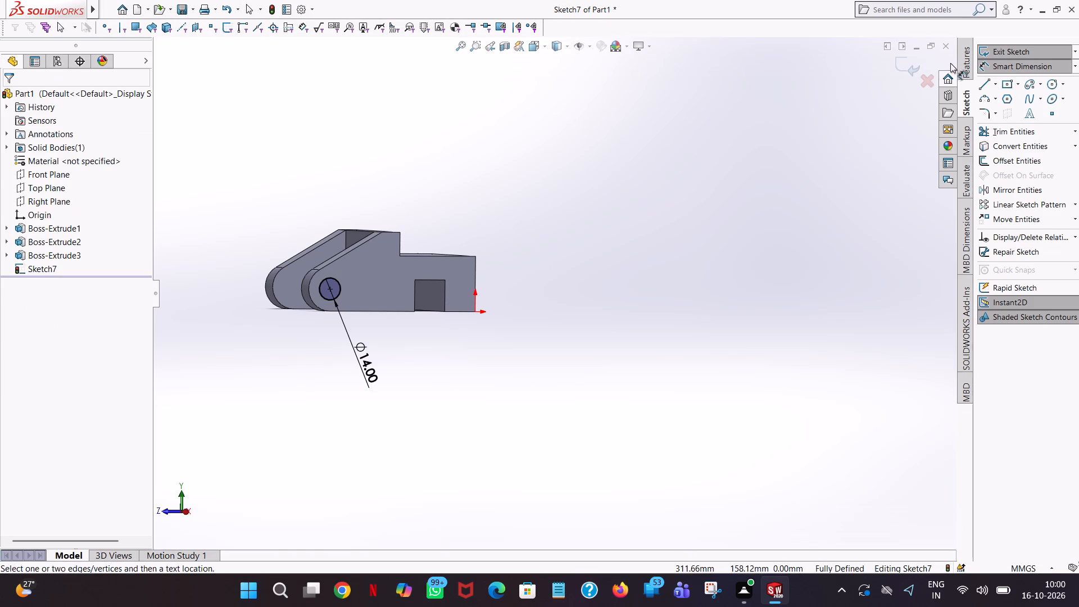
# Cut the circle as a blind extruded cut 231 mm deep, passing through both rounded arm ends.
pyautogui.click(965, 67)
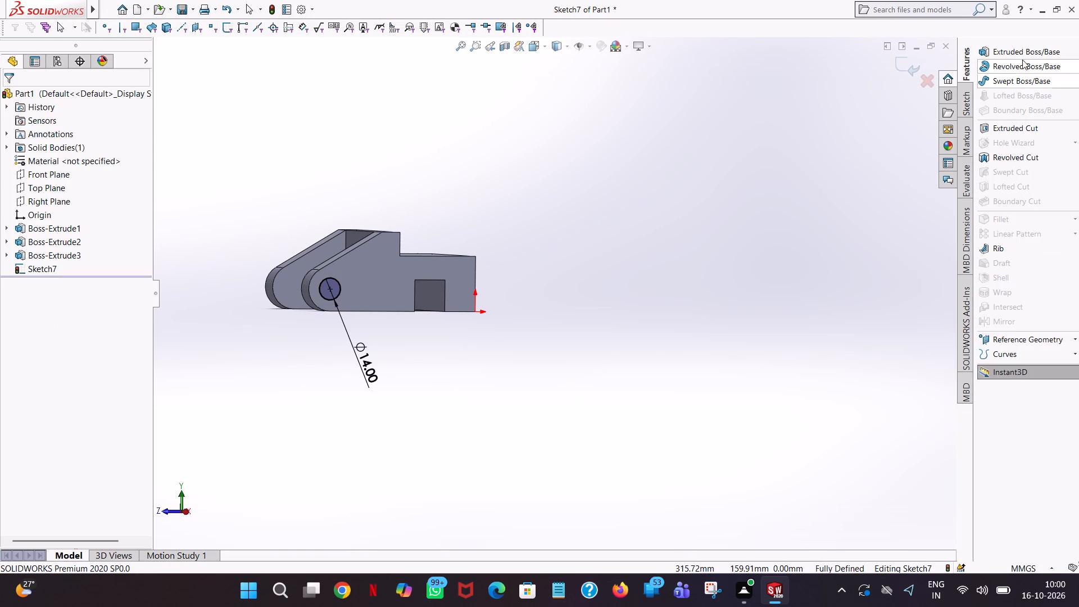
pyautogui.click(1009, 124)
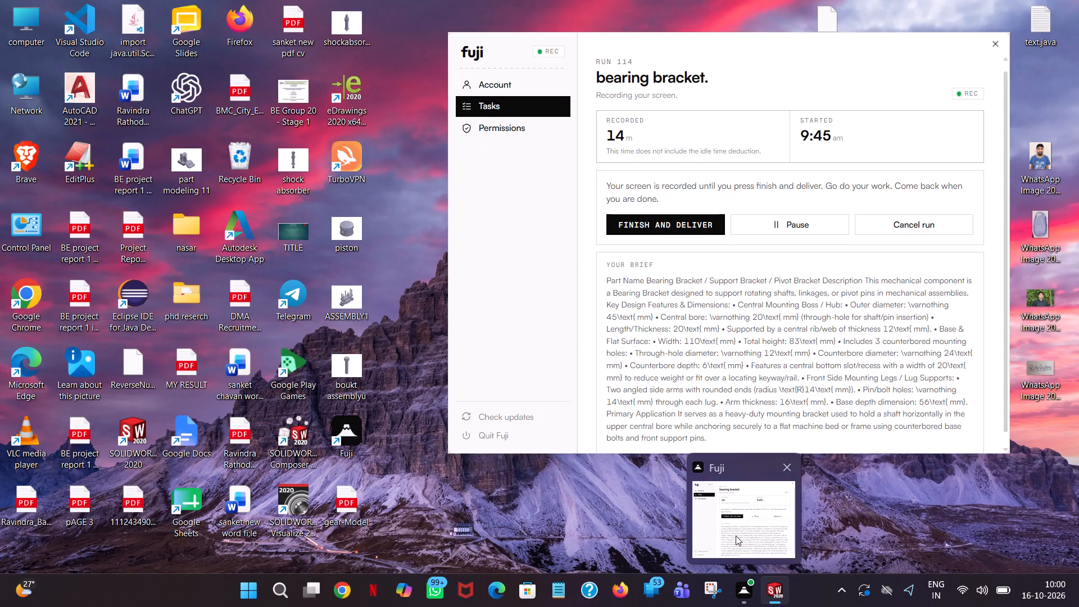
pyautogui.moveTo(190, 311); pyautogui.dragTo(297, 347, button='middle')
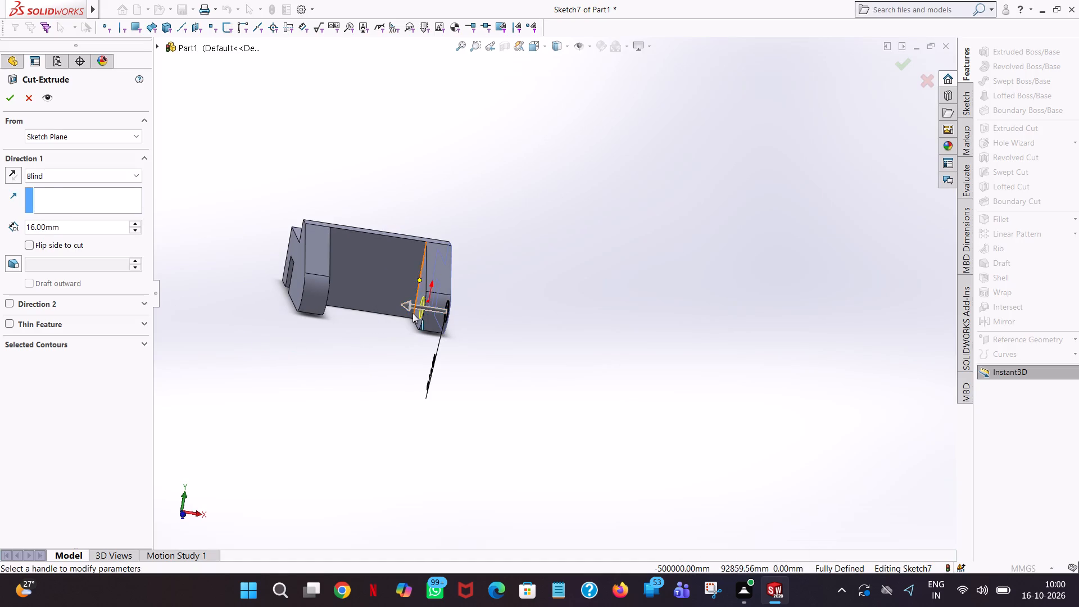
pyautogui.moveTo(407, 305); pyautogui.dragTo(78, 314)
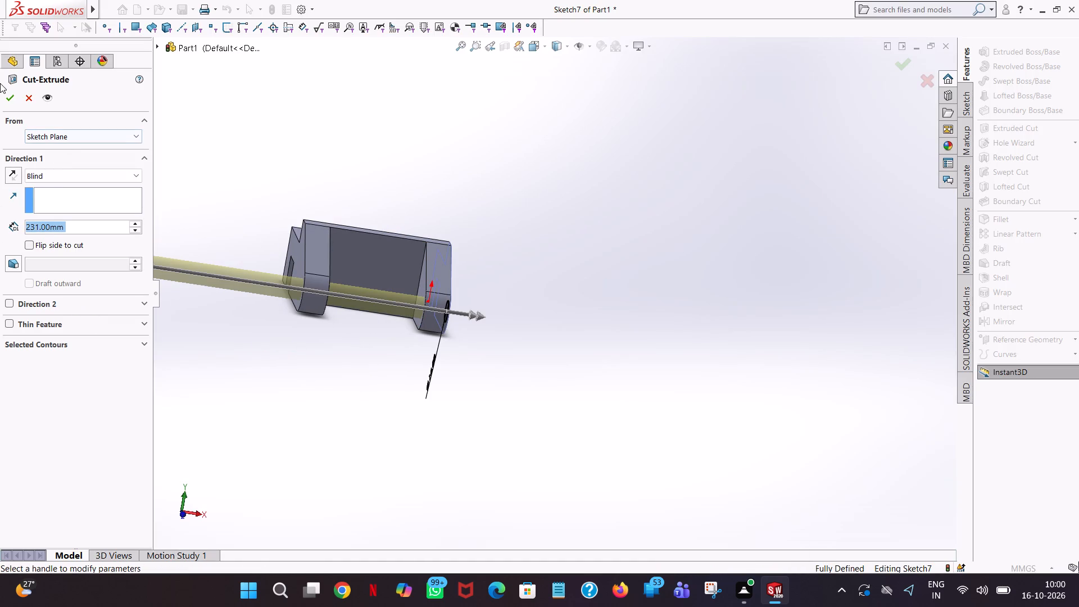
pyautogui.click(4, 90)
pyautogui.click(397, 120)
# Examine the part and the new hole through both arms from several viewing angles.
pyautogui.scroll(2, 380, 158)
pyautogui.moveTo(381, 158); pyautogui.dragTo(513, 191, button='middle')
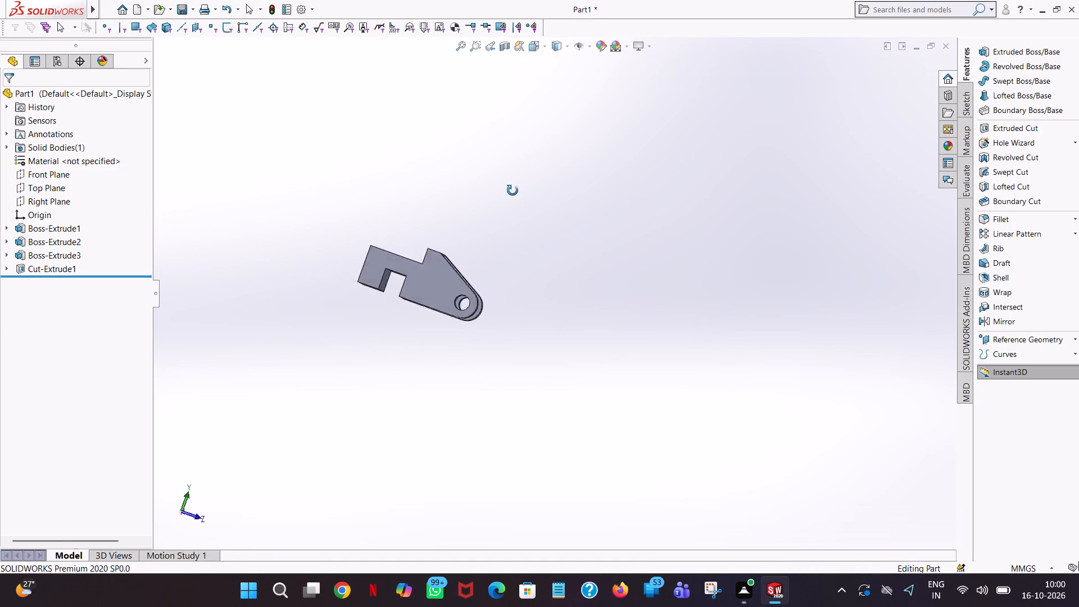
pyautogui.moveTo(513, 191); pyautogui.dragTo(284, 205, button='middle')
pyautogui.moveTo(279, 203); pyautogui.dragTo(272, 275, button='middle')
pyautogui.scroll(1, 272, 275)
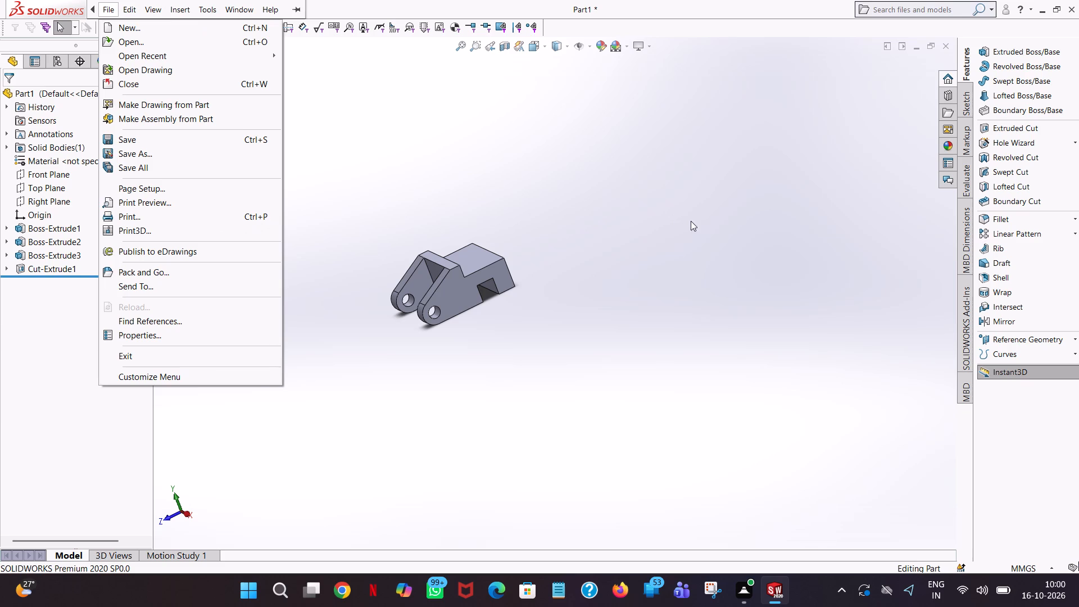
pyautogui.middleClick(770, 237)
pyautogui.click(654, 219)
pyautogui.moveTo(537, 271); pyautogui.dragTo(588, 236, button='middle')
pyautogui.scroll(1, 571, 263)
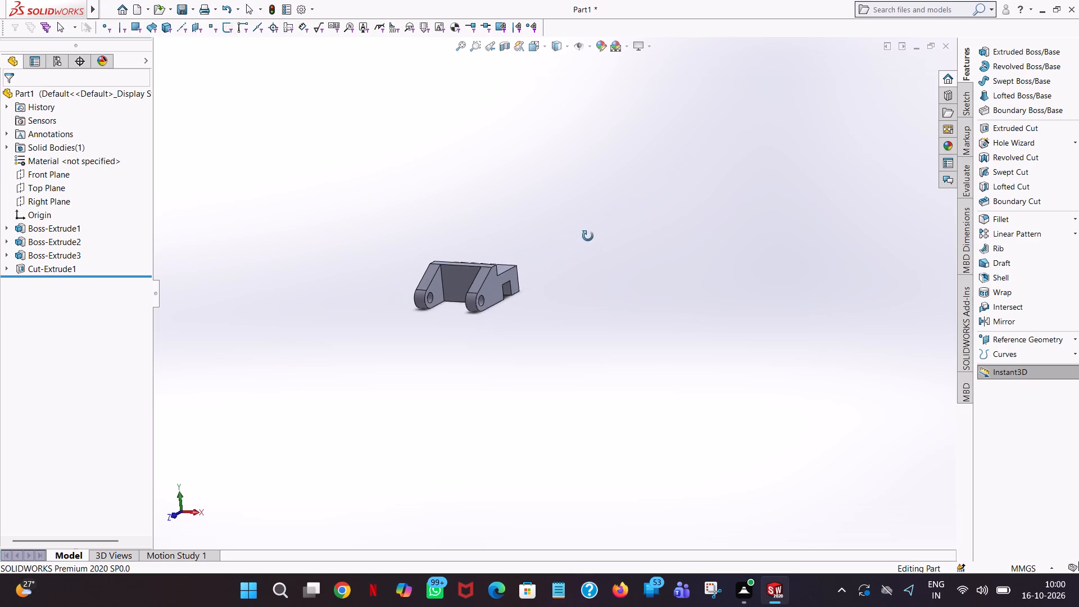
pyautogui.moveTo(588, 236); pyautogui.dragTo(634, 248, button='middle')
# Start an extruded boss sketch on the recessed face between the two arms.
pyautogui.scroll(-3, 470, 294)
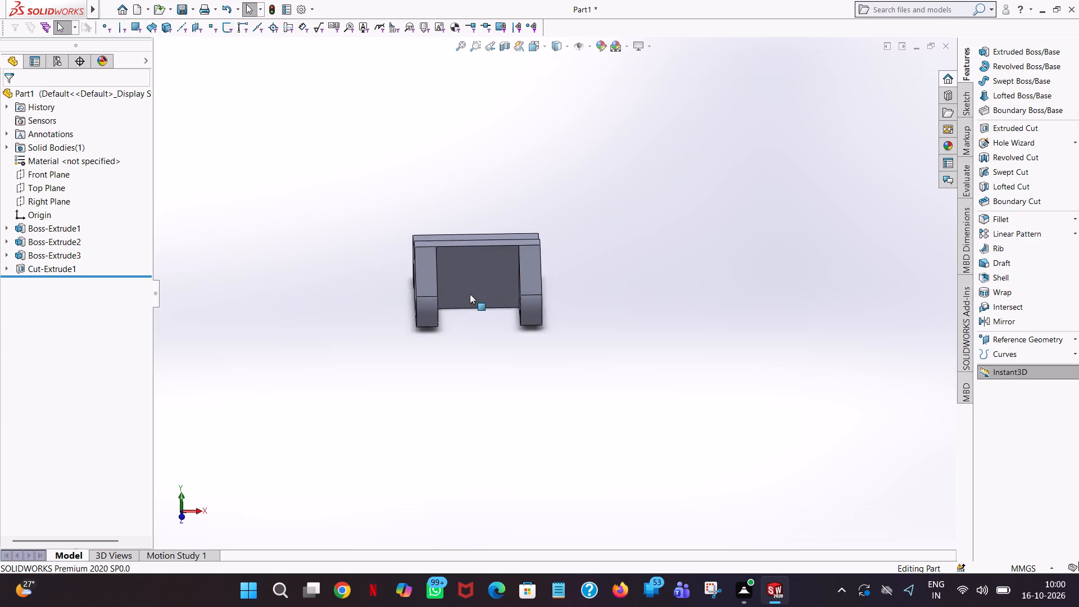
pyautogui.scroll(-4, 470, 294)
pyautogui.scroll(1, 471, 293)
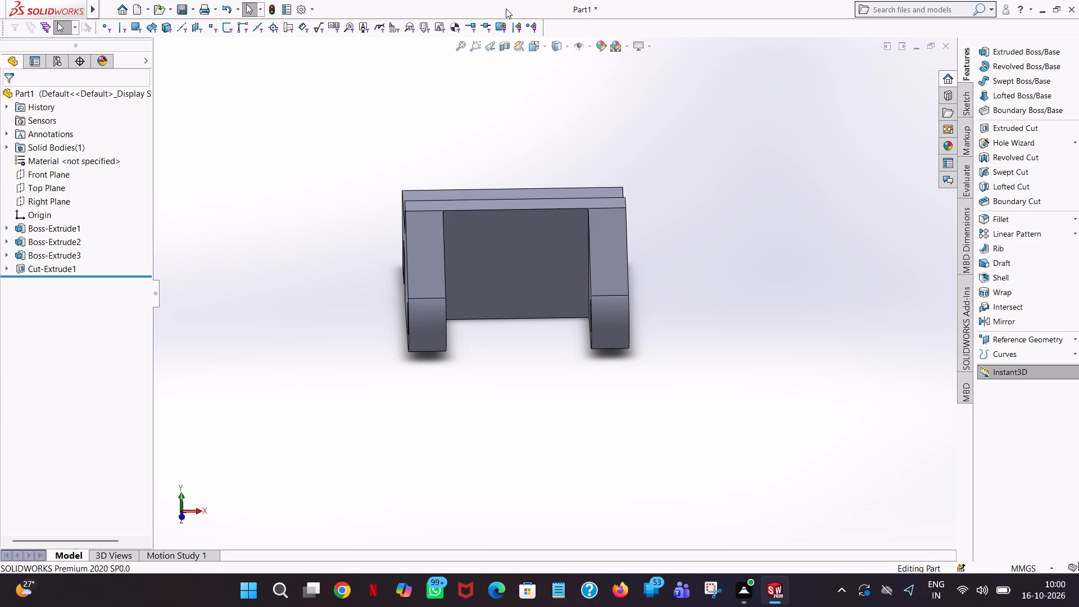
pyautogui.click(1035, 49)
pyautogui.click(540, 223)
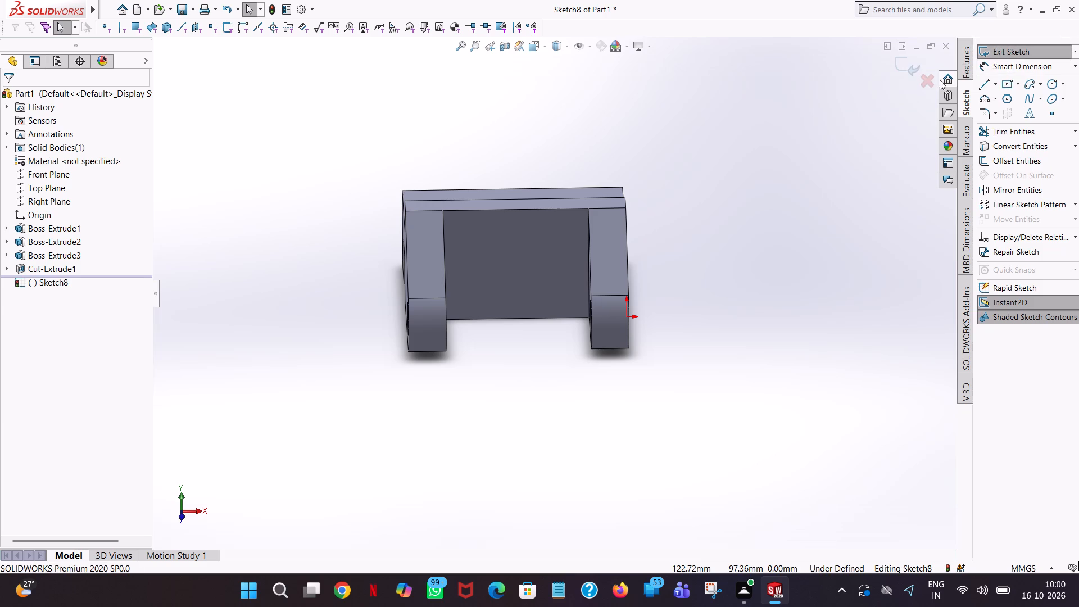
# Sketch a vertical line 83 mm long upward from the midpoint of the recessed face's bottom edge.
pyautogui.click(985, 83)
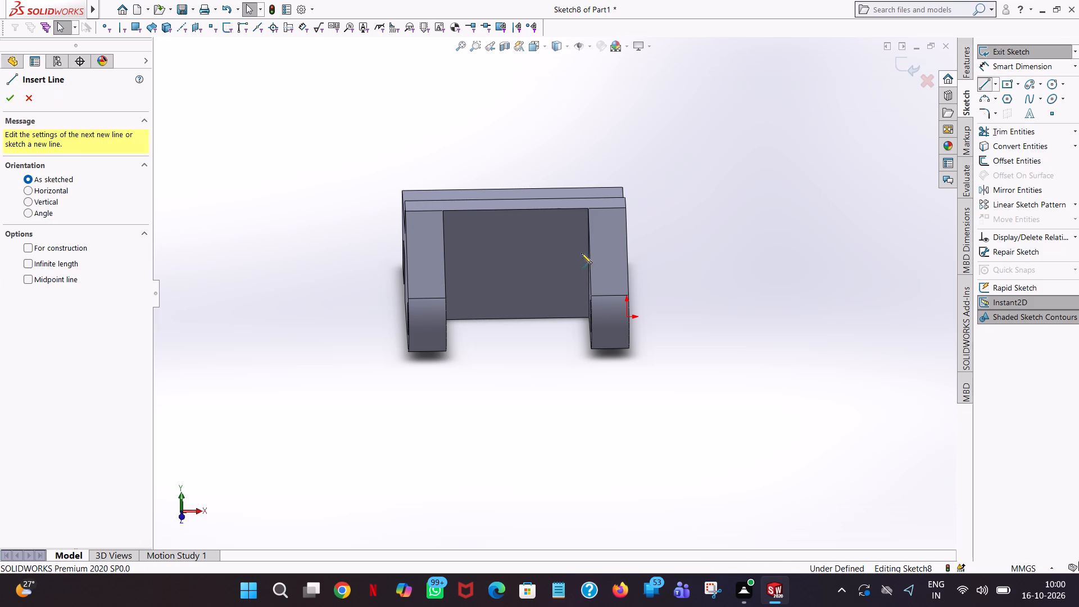
pyautogui.click(516, 318)
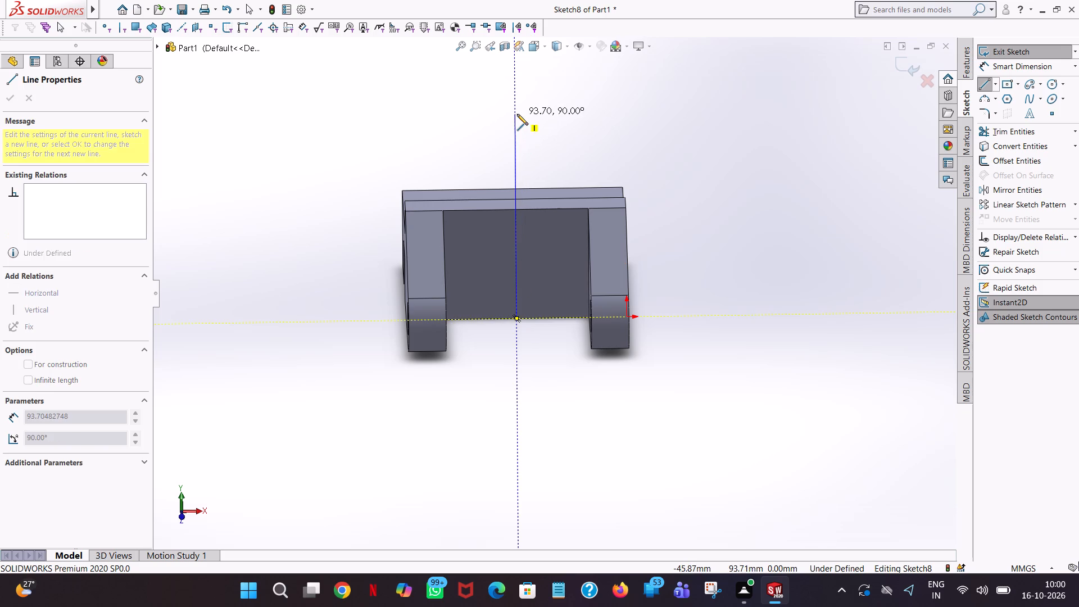
pyautogui.click(517, 114)
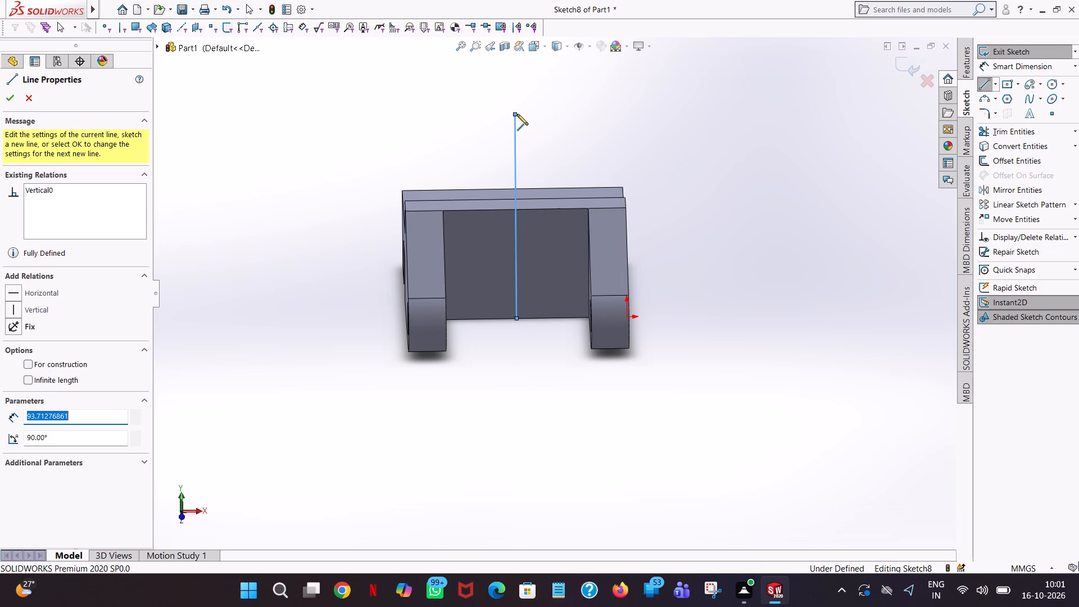
pyautogui.press('/')
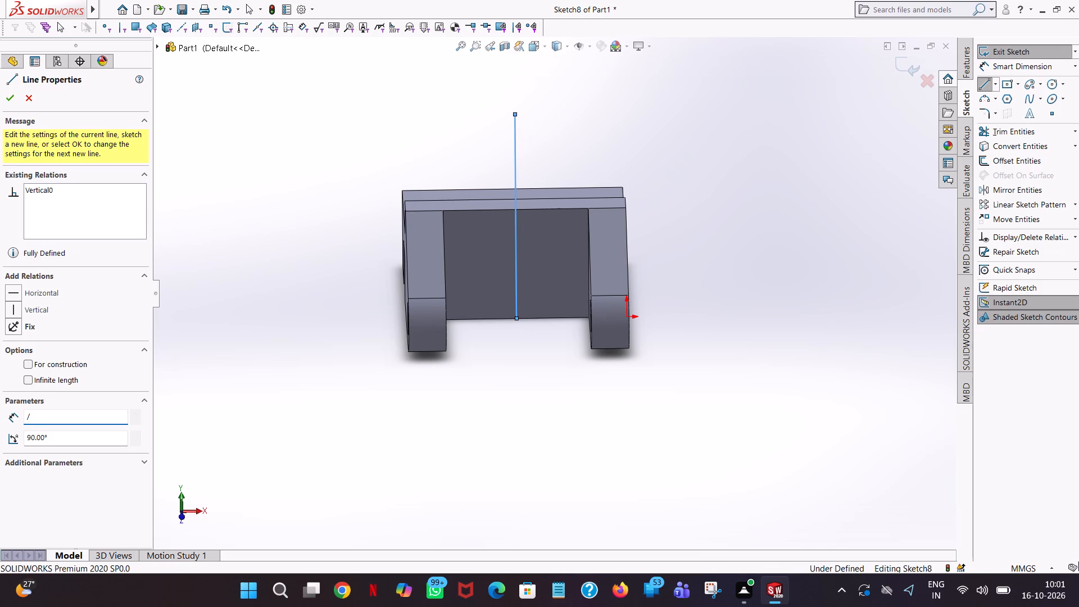
pyautogui.press('BackSpace')
pyautogui.write('83')
pyautogui.press('Return')
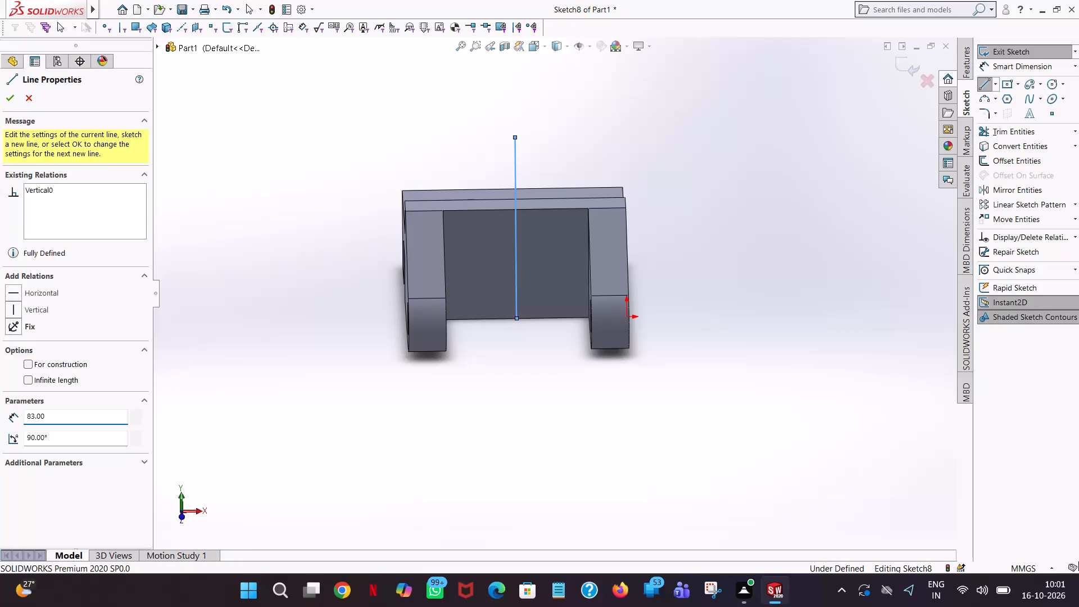
pyautogui.rightClick(517, 114)
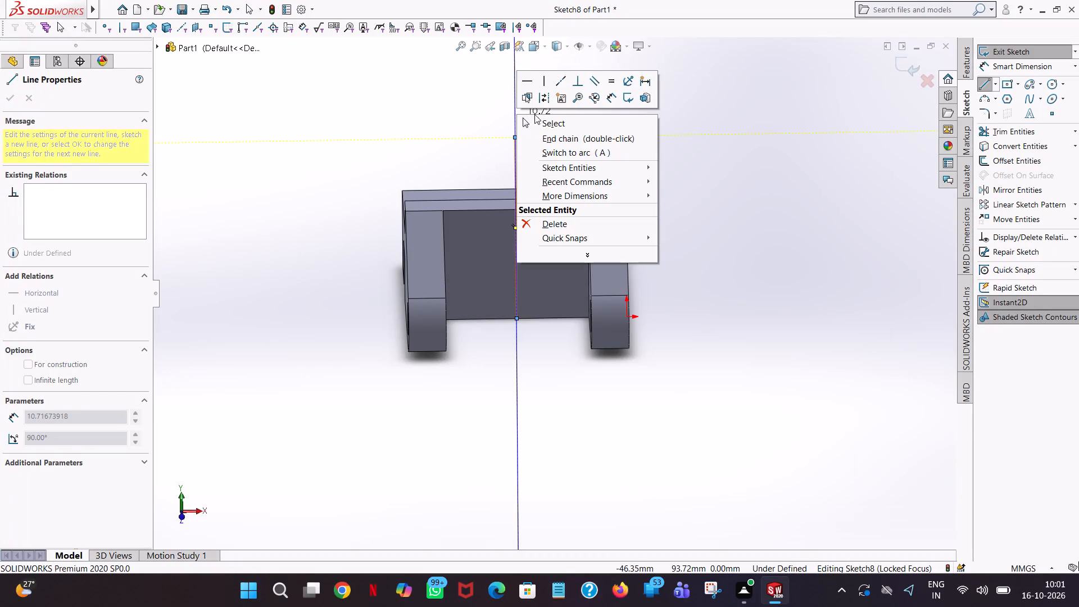
pyautogui.click(541, 116)
pyautogui.rightClick(541, 116)
pyautogui.click(551, 124)
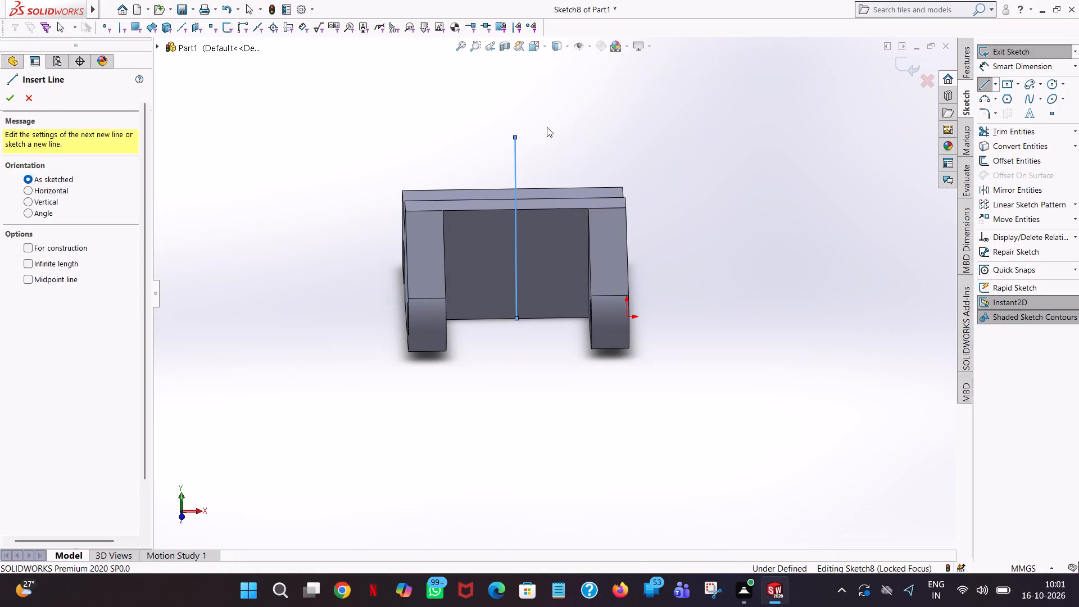
pyautogui.click(514, 152)
pyautogui.click(712, 187)
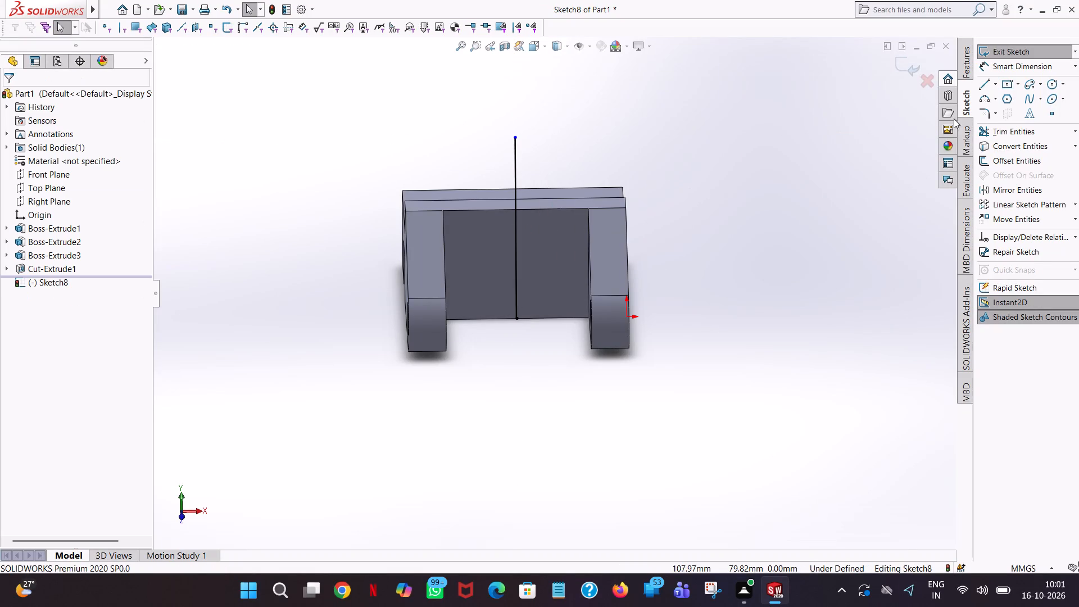
# Sketch a circle centred on the vertical line's upper end and set its radius to 45/2 mm.
pyautogui.click(1052, 84)
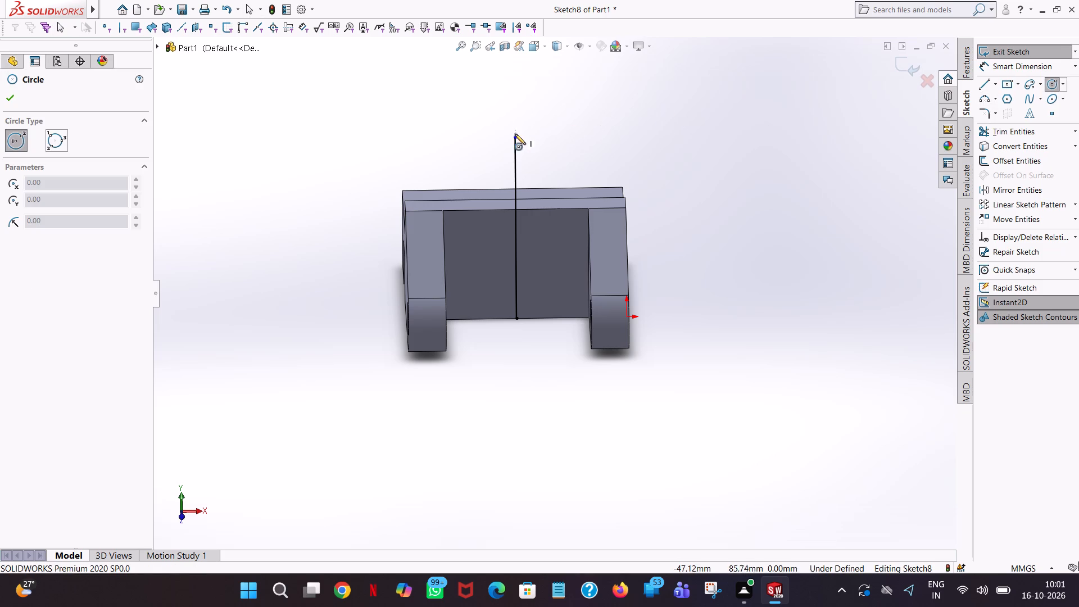
pyautogui.click(514, 135)
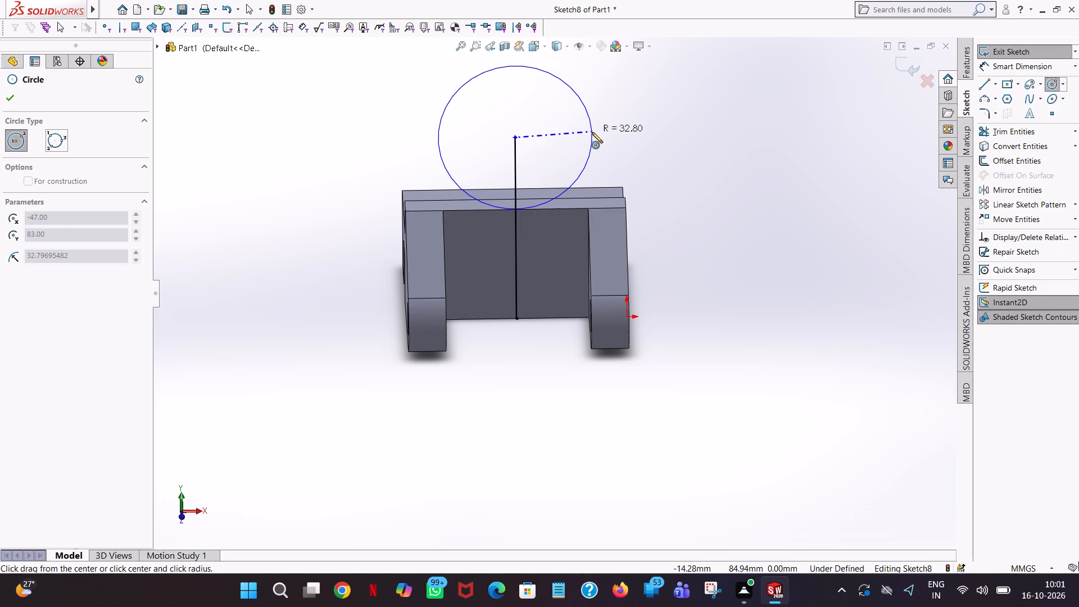
pyautogui.click(592, 132)
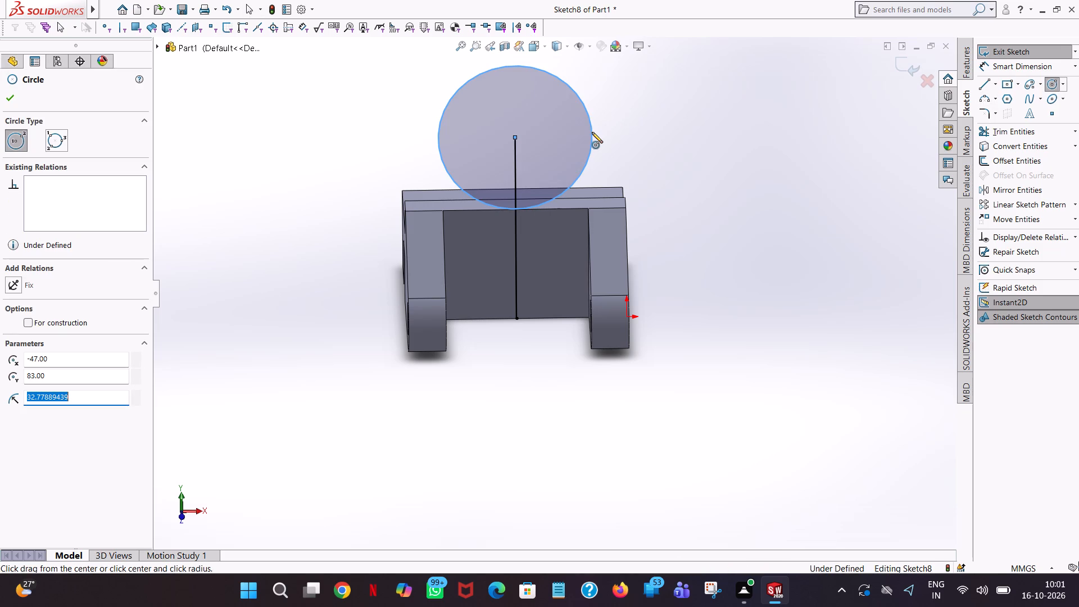
pyautogui.write('45/2')
pyautogui.press('Return')
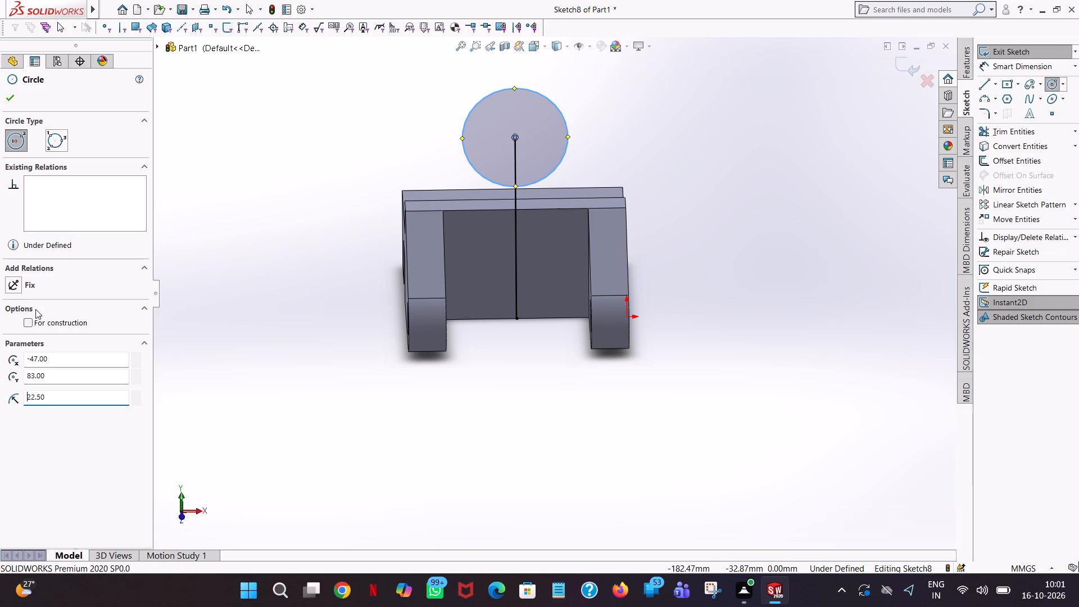
pyautogui.click(7, 94)
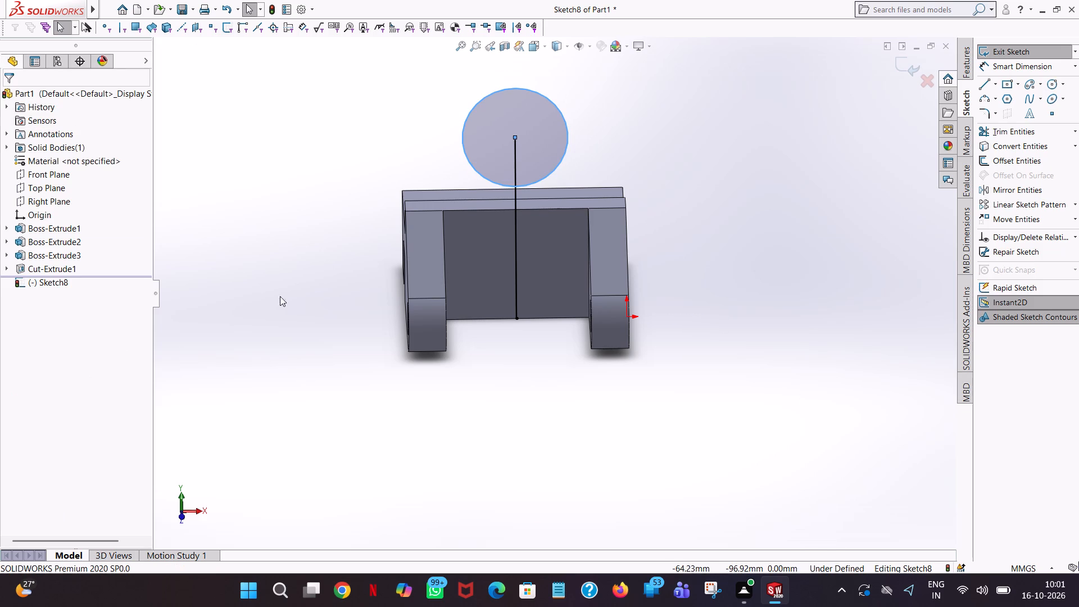
pyautogui.click(763, 194)
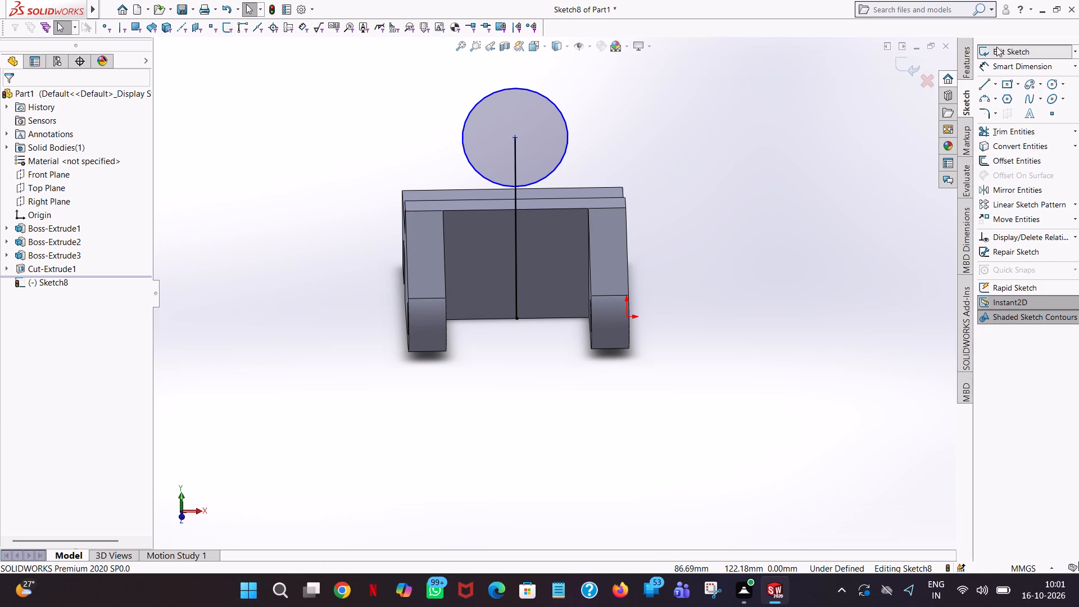
# Trim away the whole vertical line, both inside and below the circle, leaving only the circle.
pyautogui.click(1001, 127)
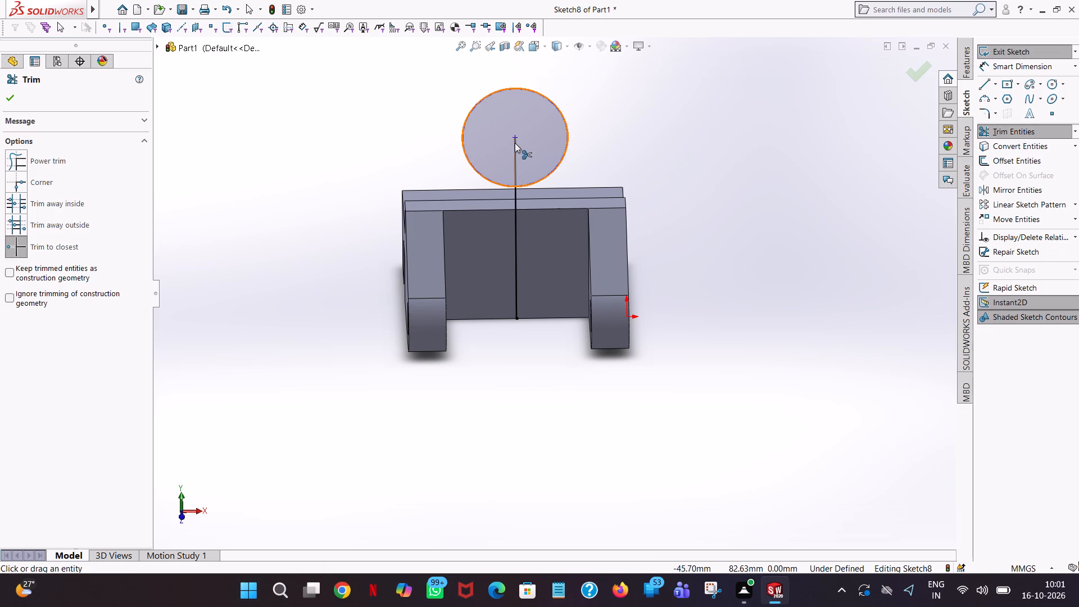
pyautogui.click(515, 143)
pyautogui.click(516, 232)
pyautogui.click(9, 96)
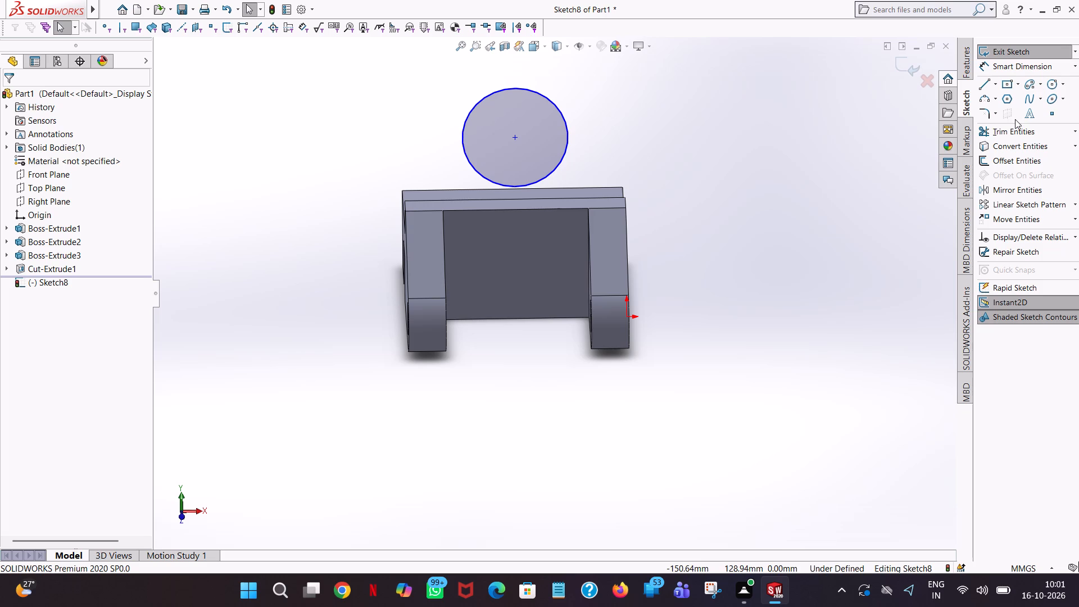
# Dimension the diameter of the circle above the block.
pyautogui.click(1010, 71)
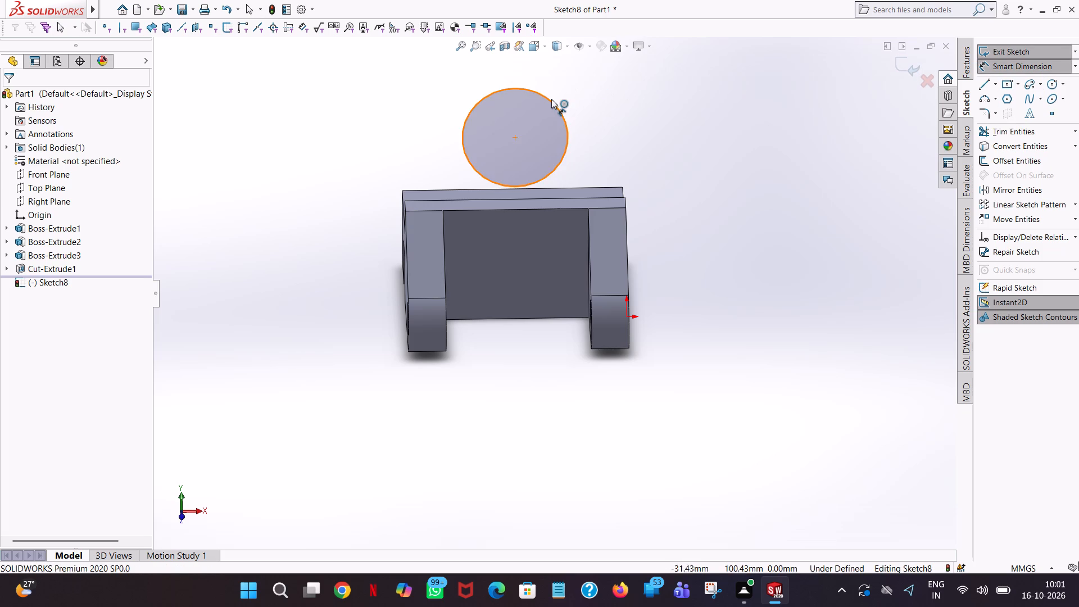
pyautogui.click(551, 99)
pyautogui.click(776, 307)
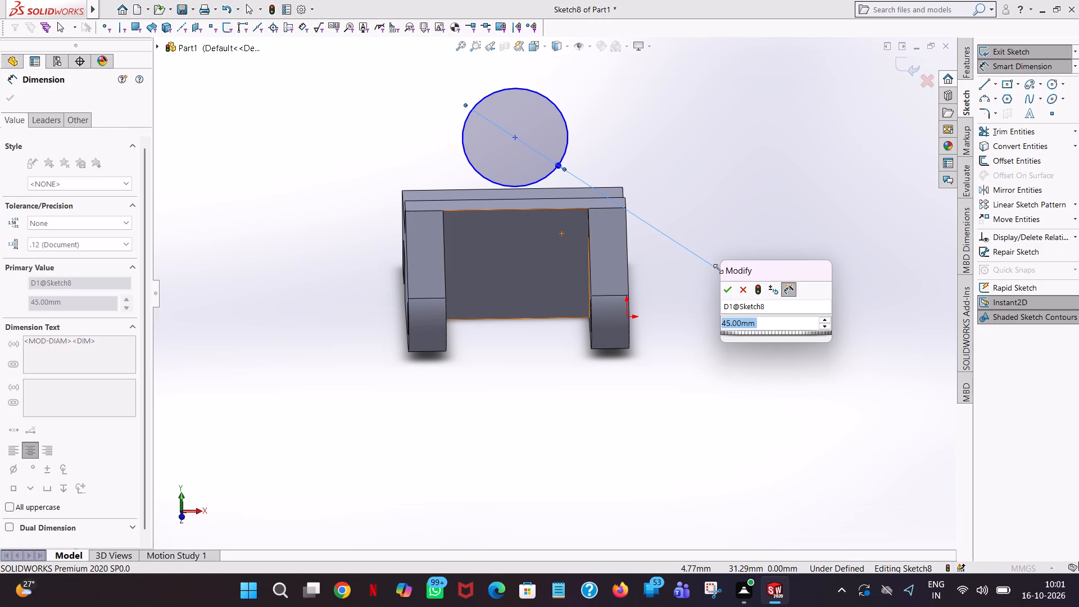
pyautogui.click(726, 292)
pyautogui.click(745, 146)
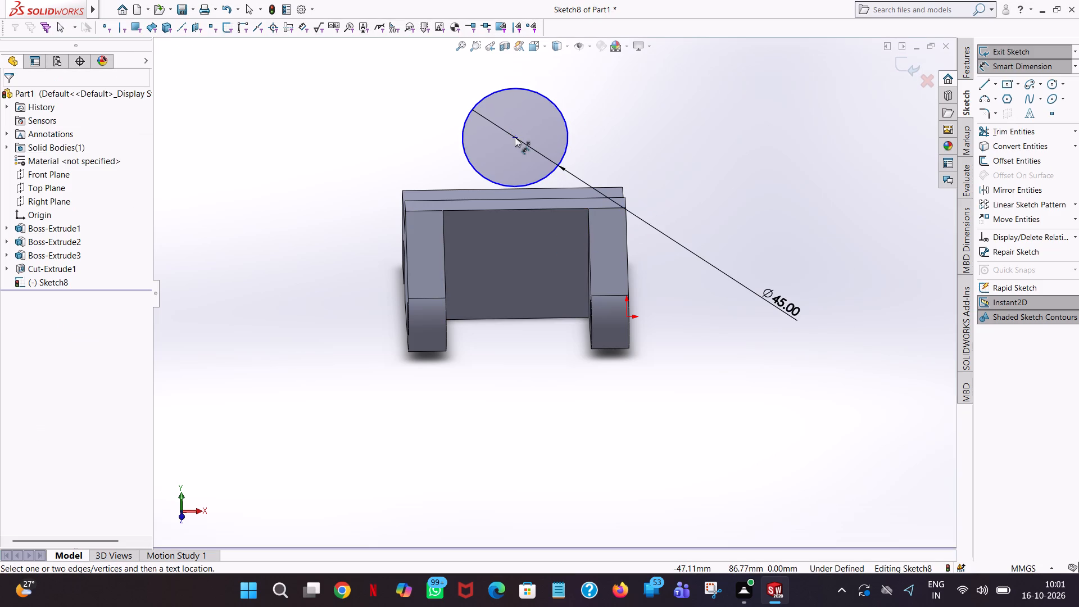
# Dimension the vertical distance between the circle's centre and the recessed face's bottom edge.
pyautogui.click(515, 137)
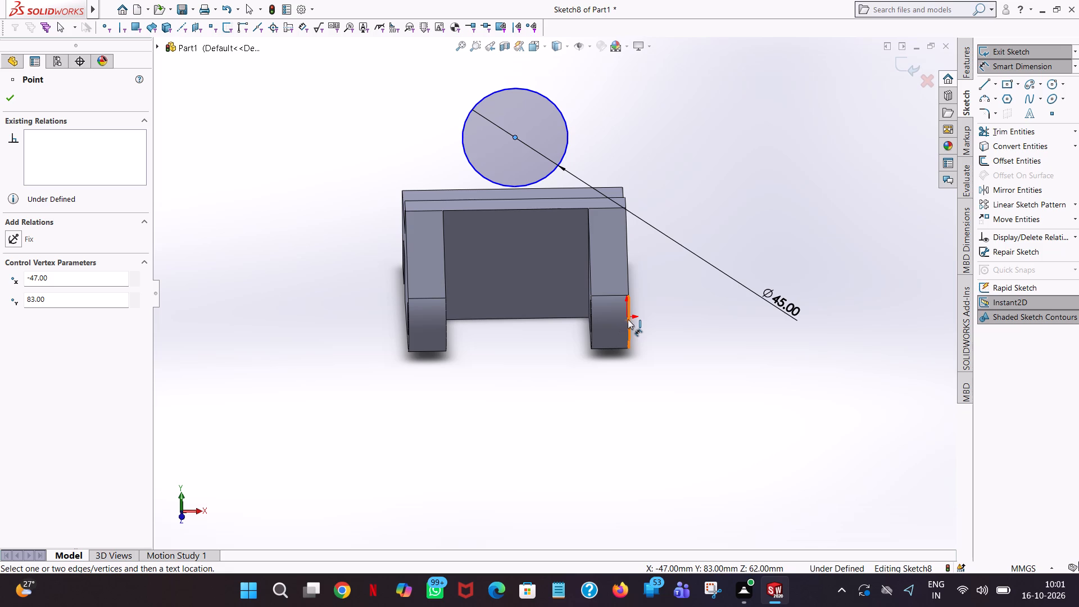
pyautogui.click(546, 318)
pyautogui.click(333, 320)
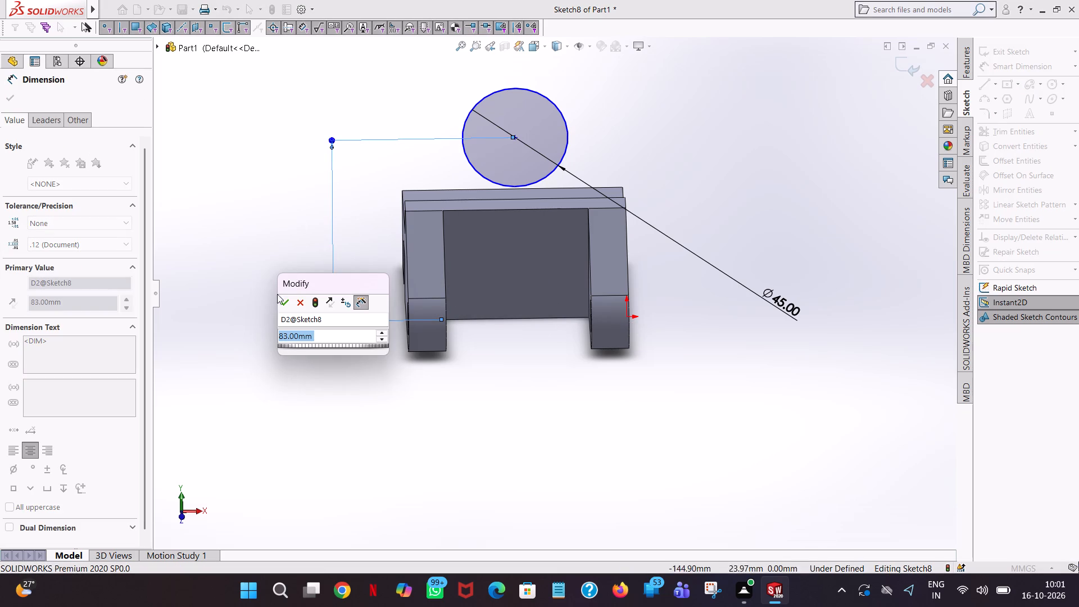
pyautogui.click(289, 306)
pyautogui.click(301, 216)
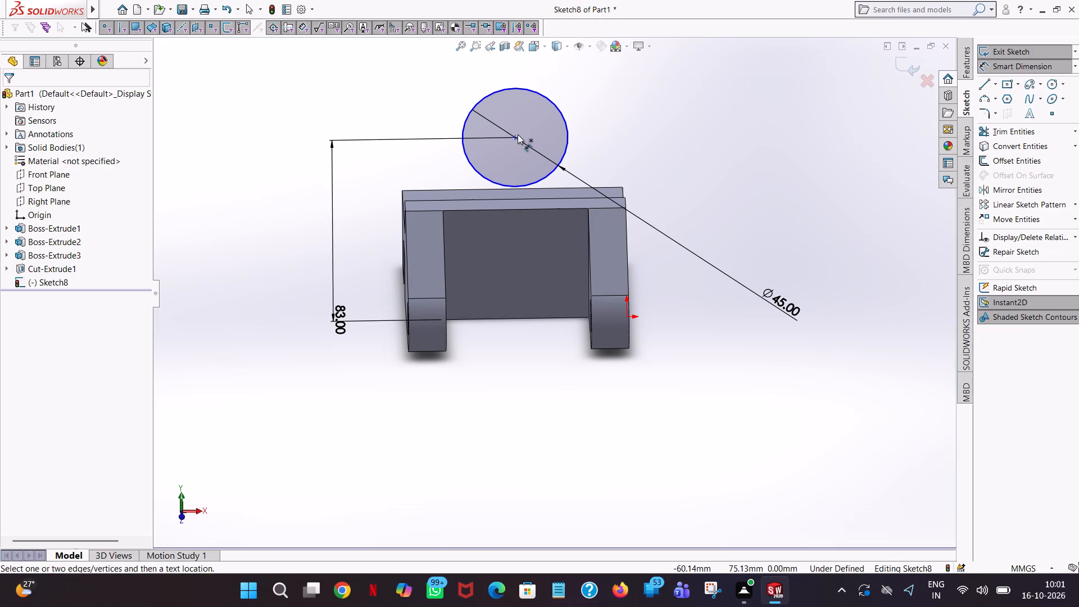
# Dimension the horizontal distance from the circle's centre to the outer side edge of the right arm.
pyautogui.click(513, 137)
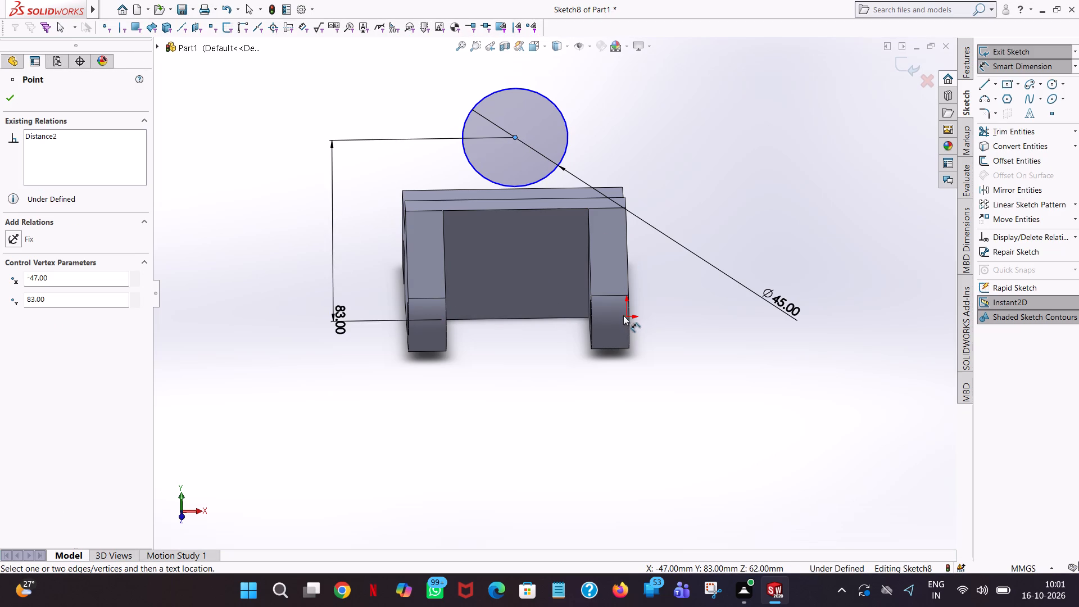
pyautogui.click(629, 315)
pyautogui.click(611, 422)
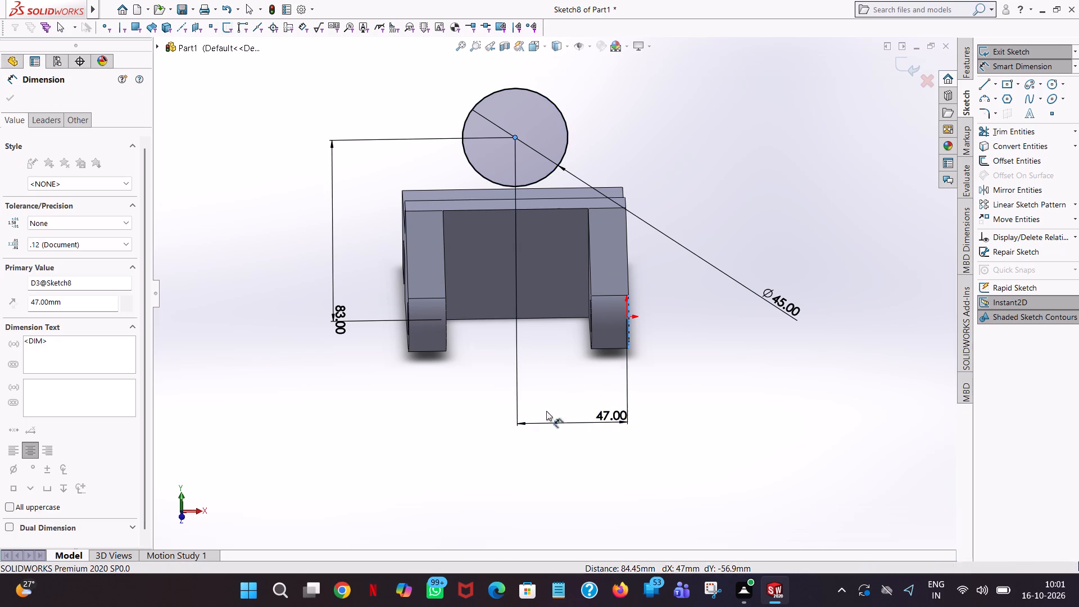
pyautogui.click(565, 402)
pyautogui.click(670, 163)
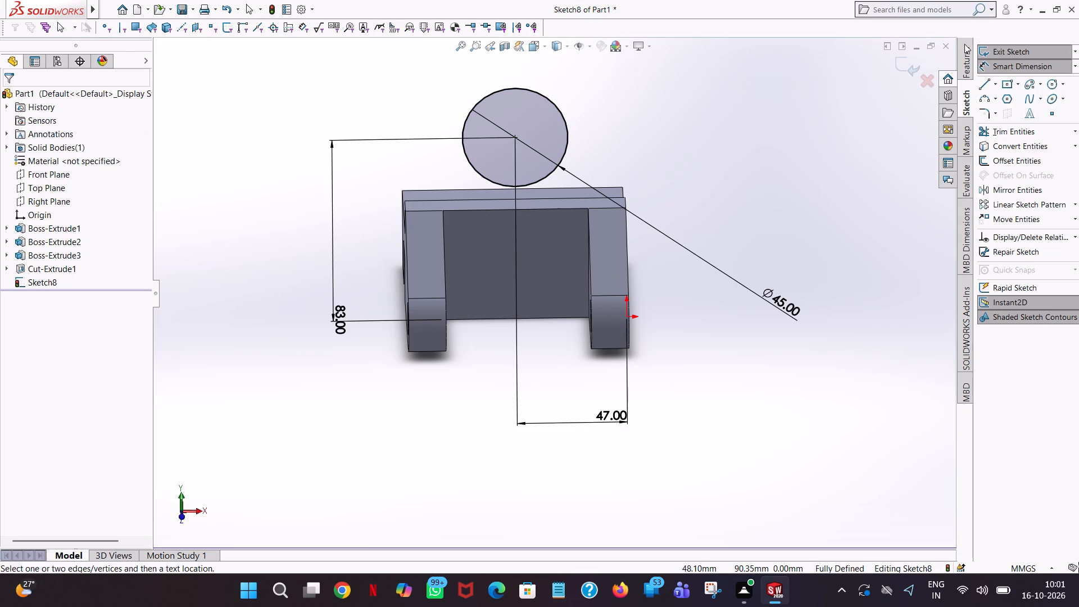
# Extrude the circle into a hub, blind 8 mm in the first direction and 12 mm in the second.
pyautogui.click(970, 56)
pyautogui.click(990, 52)
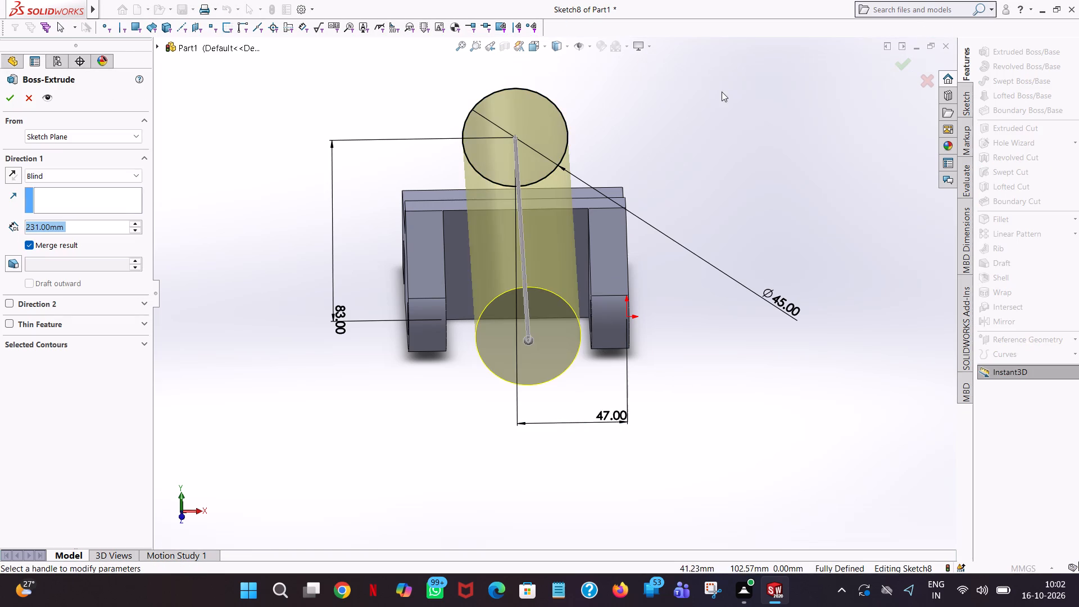
pyautogui.moveTo(722, 94); pyautogui.dragTo(604, 79, button='middle')
pyautogui.scroll(1, 713, 96)
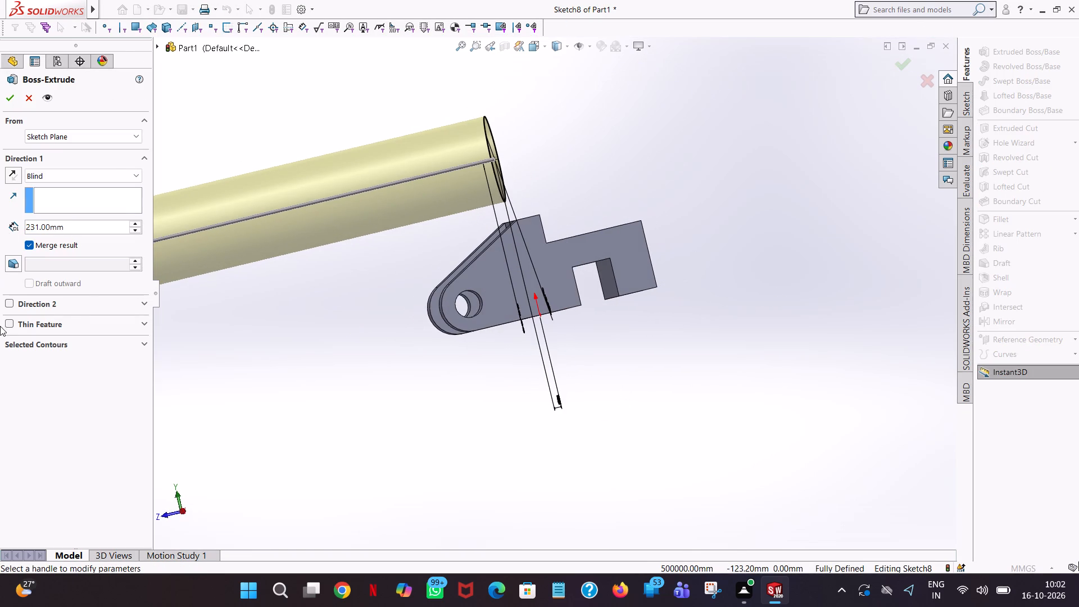
pyautogui.click(10, 303)
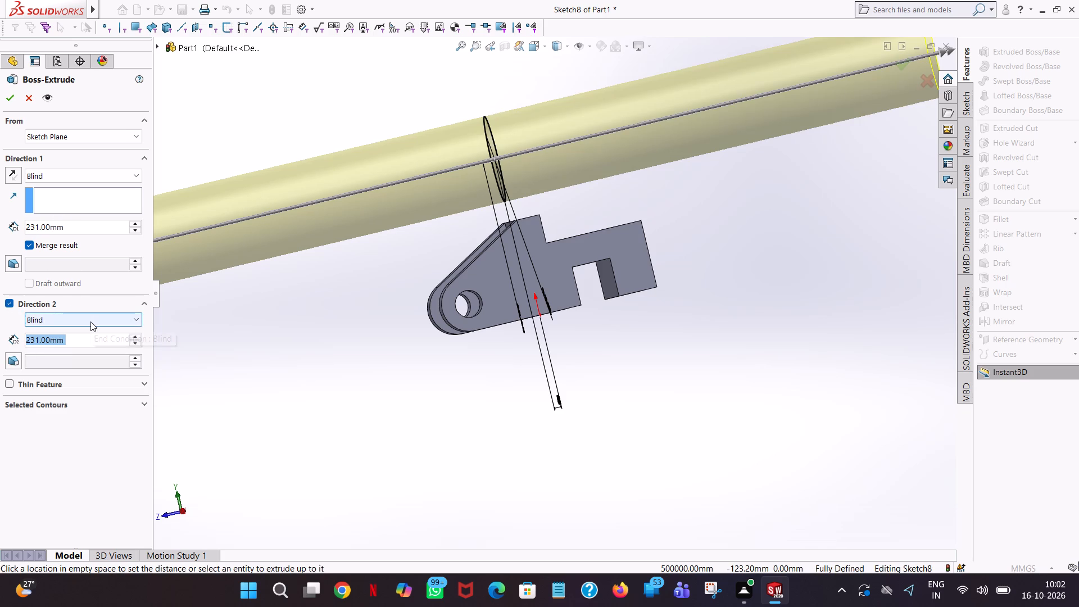
pyautogui.write('12')
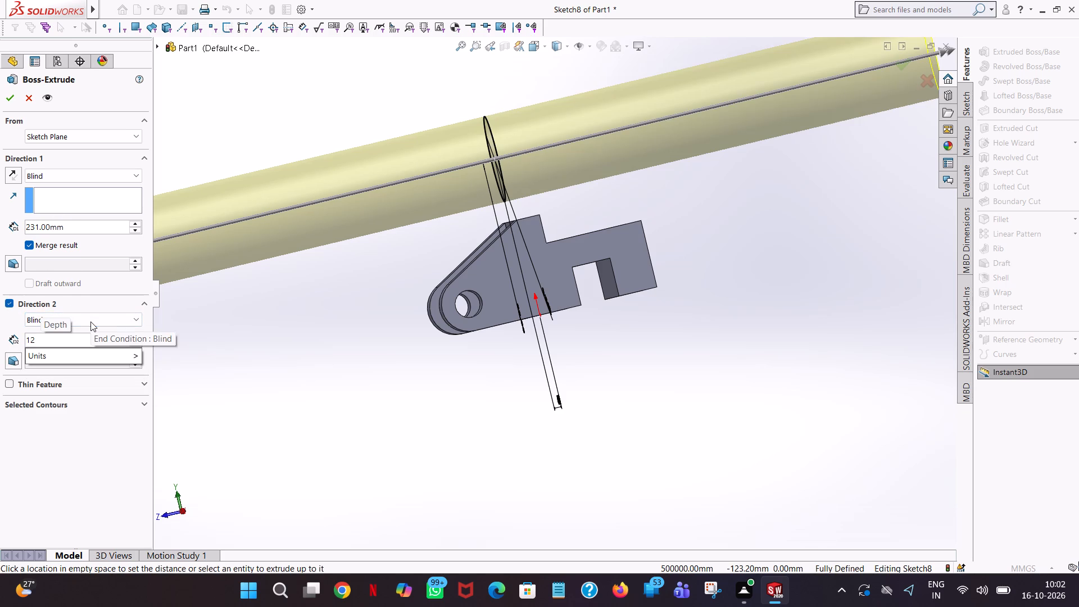
pyautogui.click(302, 298)
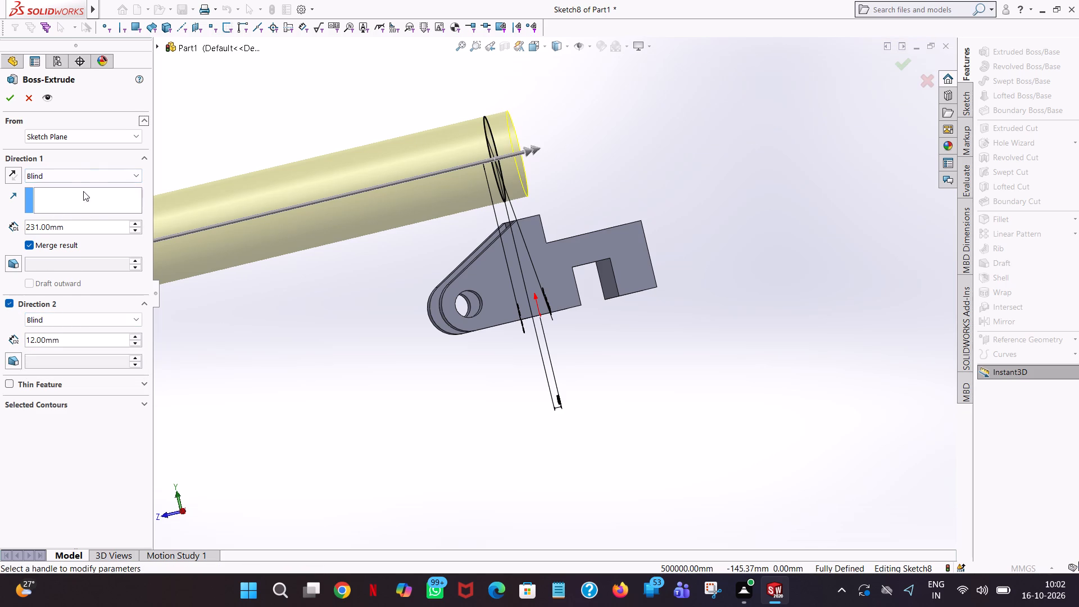
pyautogui.doubleClick(78, 227)
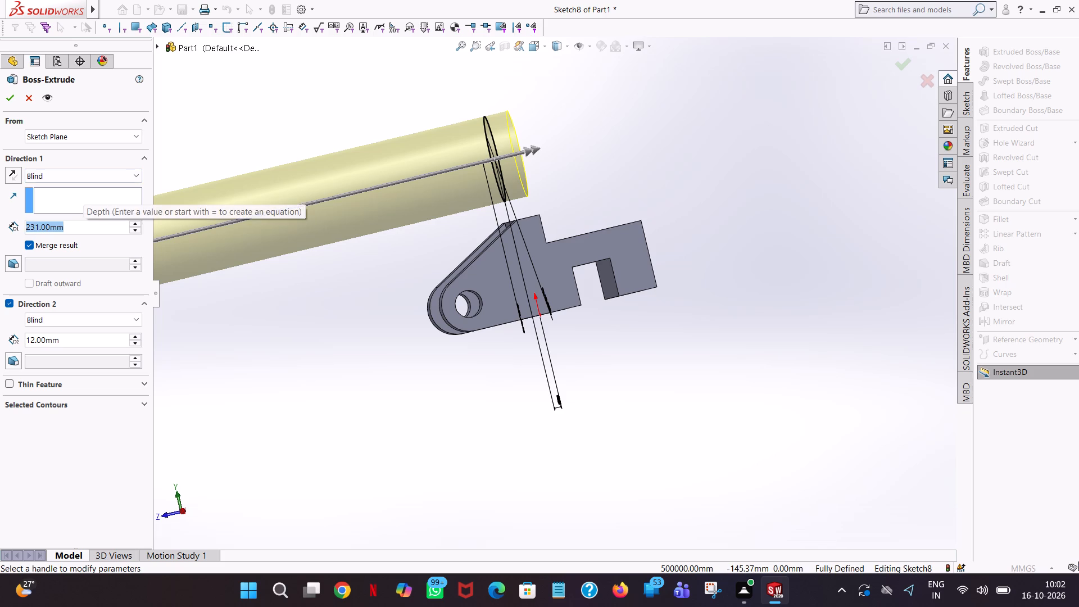
pyautogui.press('8')
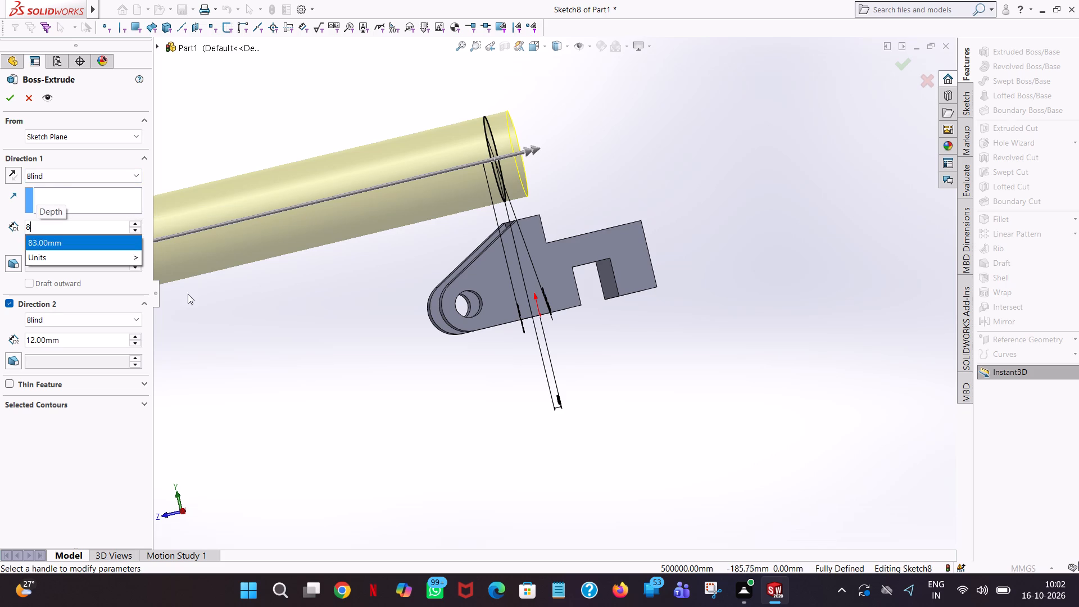
pyautogui.click(276, 322)
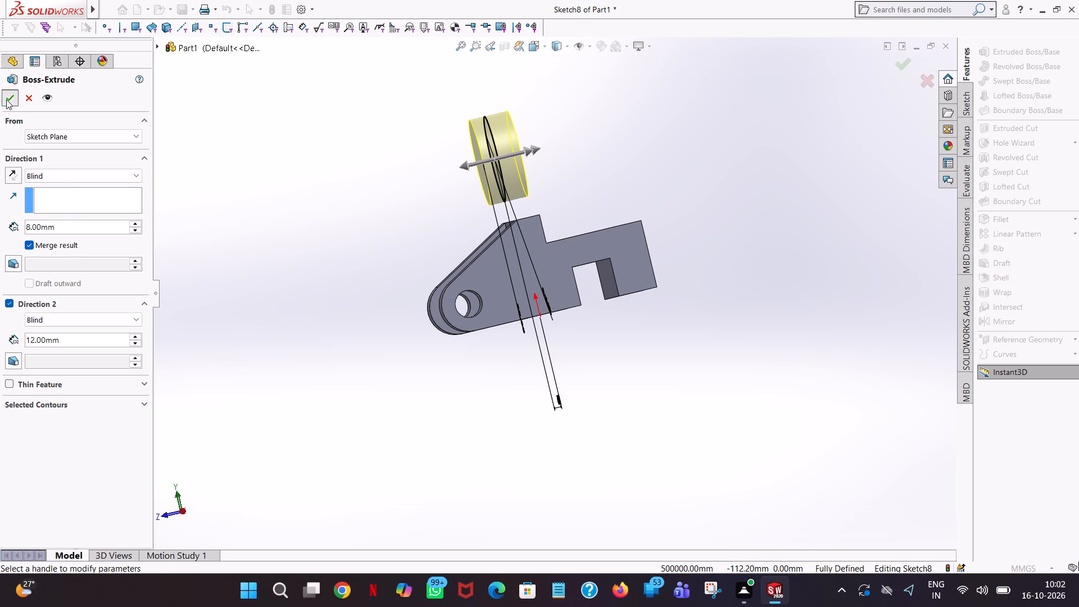
pyautogui.click(6, 99)
pyautogui.click(649, 155)
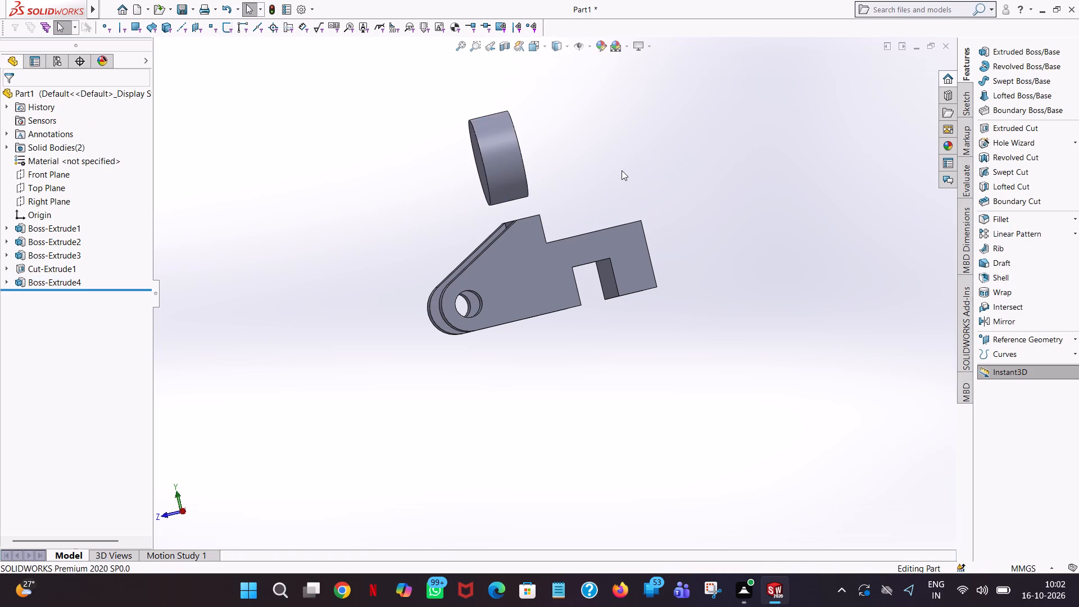
# Start a boss extrusion sketch on the recessed face between the arms and view it straight from the front.
pyautogui.moveTo(622, 170); pyautogui.dragTo(609, 162, button='middle')
pyautogui.scroll(2, 664, 182)
pyautogui.scroll(-7, 511, 228)
pyautogui.moveTo(574, 243); pyautogui.dragTo(582, 205, button='middle')
pyautogui.scroll(1, 582, 224)
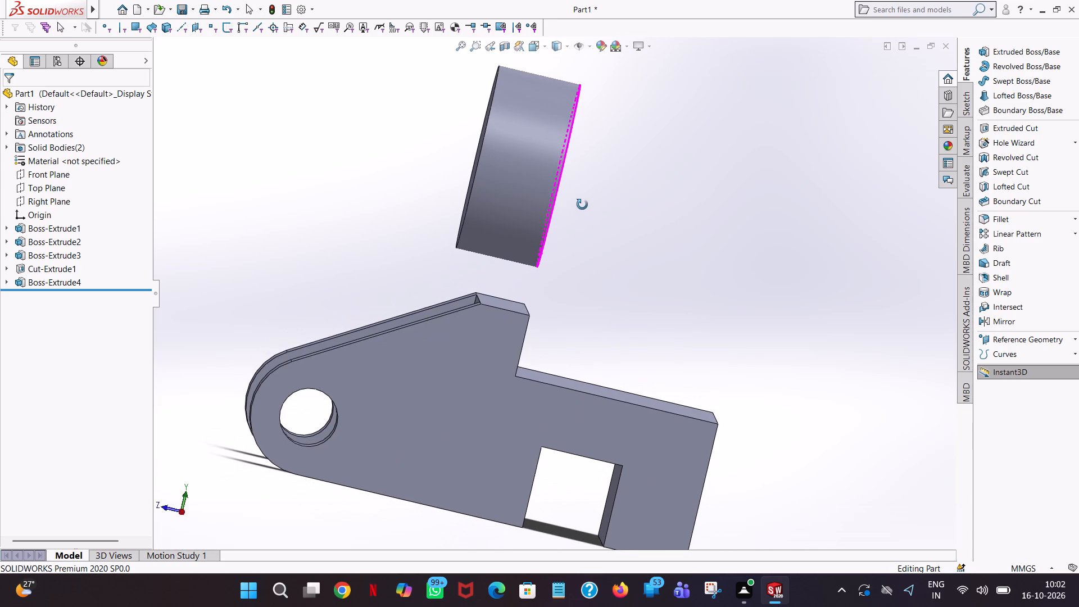
pyautogui.moveTo(582, 205); pyautogui.dragTo(582, 202, button='middle')
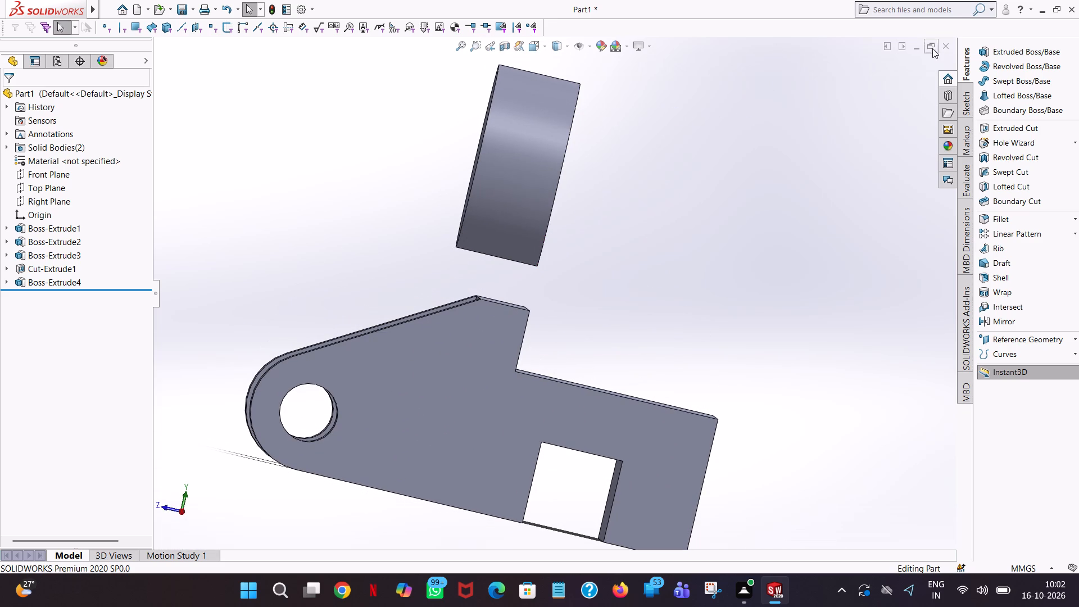
pyautogui.click(994, 49)
pyautogui.scroll(-2, 677, 218)
pyautogui.moveTo(678, 220); pyautogui.dragTo(729, 247, button='middle')
pyautogui.scroll(1, 680, 220)
pyautogui.scroll(6, 620, 251)
pyautogui.moveTo(508, 288); pyautogui.dragTo(609, 305, button='middle')
pyautogui.click(457, 335)
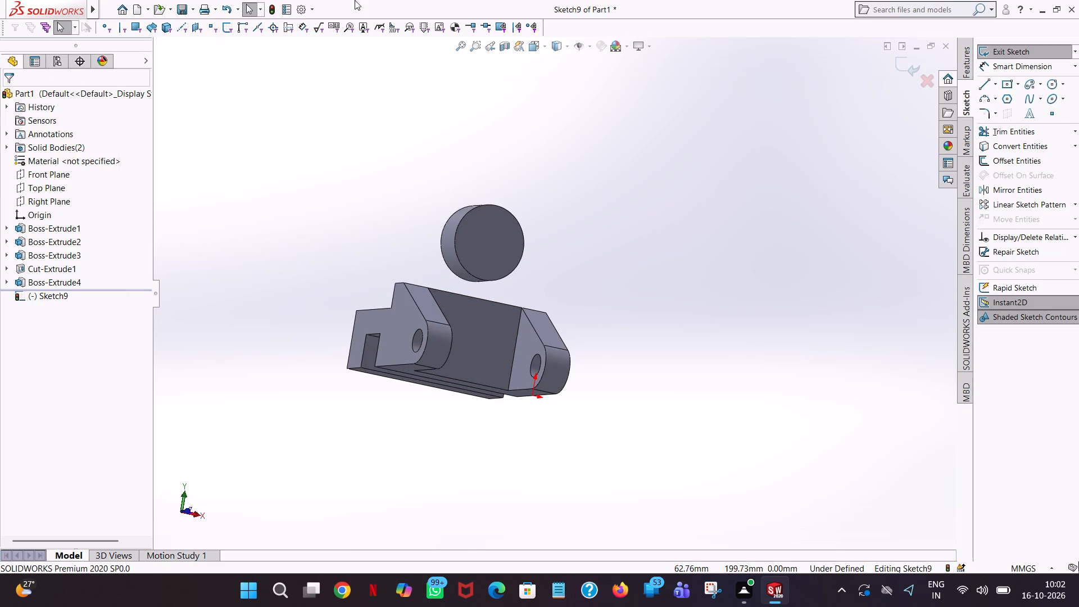
pyautogui.click(544, 47)
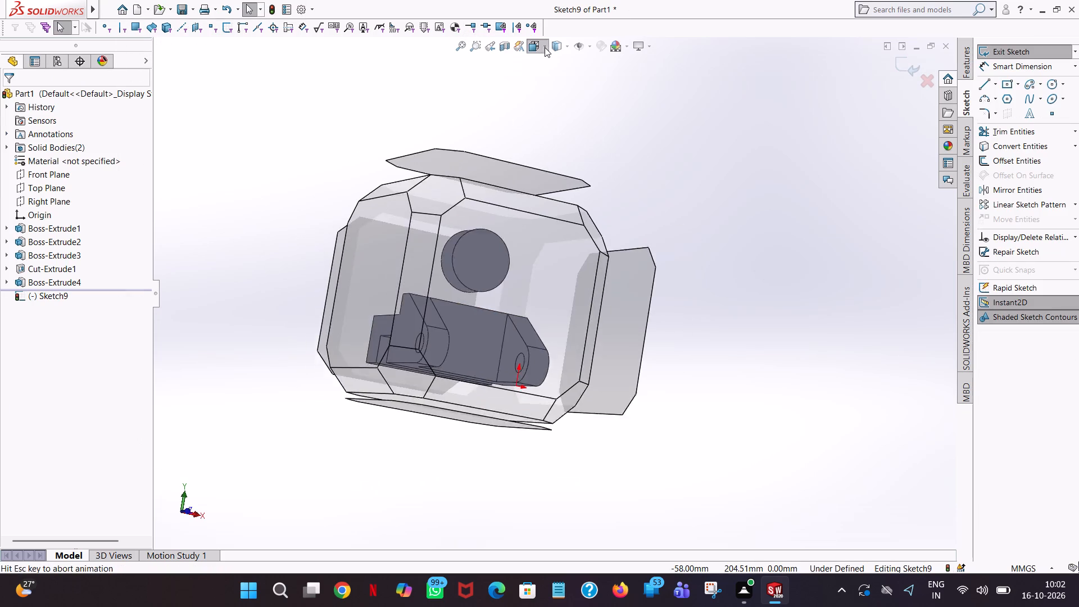
pyautogui.click(593, 111)
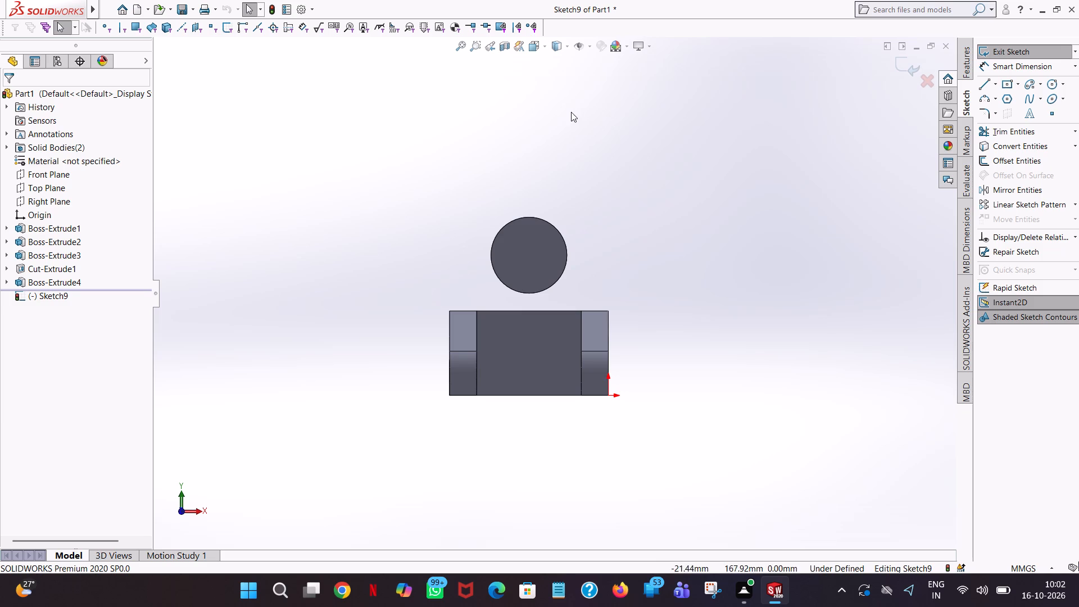
# Sketch a 20 mm horizontal line inward from the block's top right corner, continued by a slanted line to the hub's right quadrant.
pyautogui.click(980, 88)
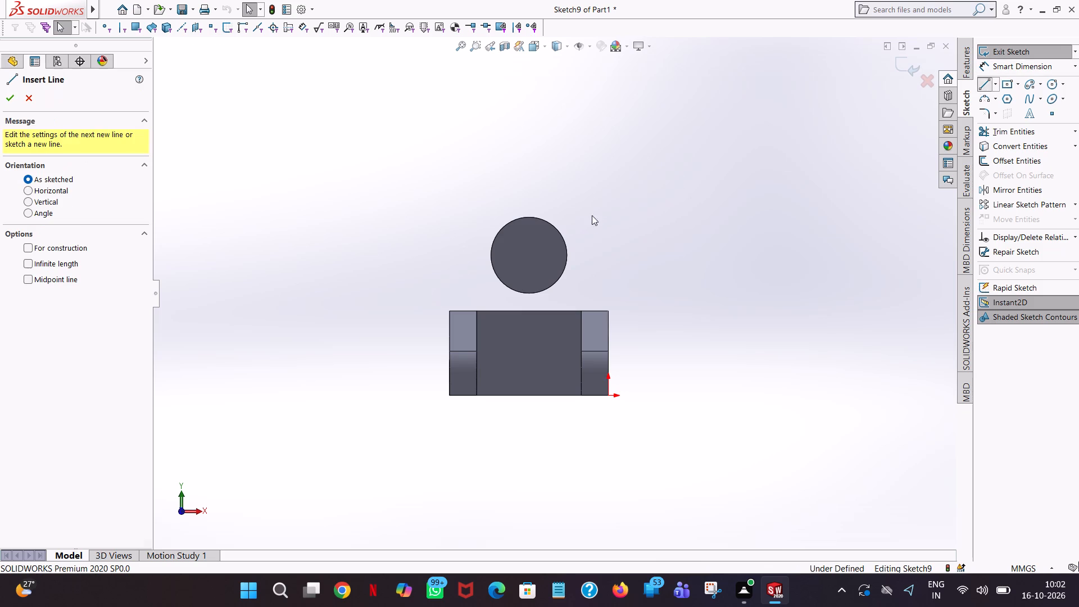
pyautogui.scroll(-4, 559, 259)
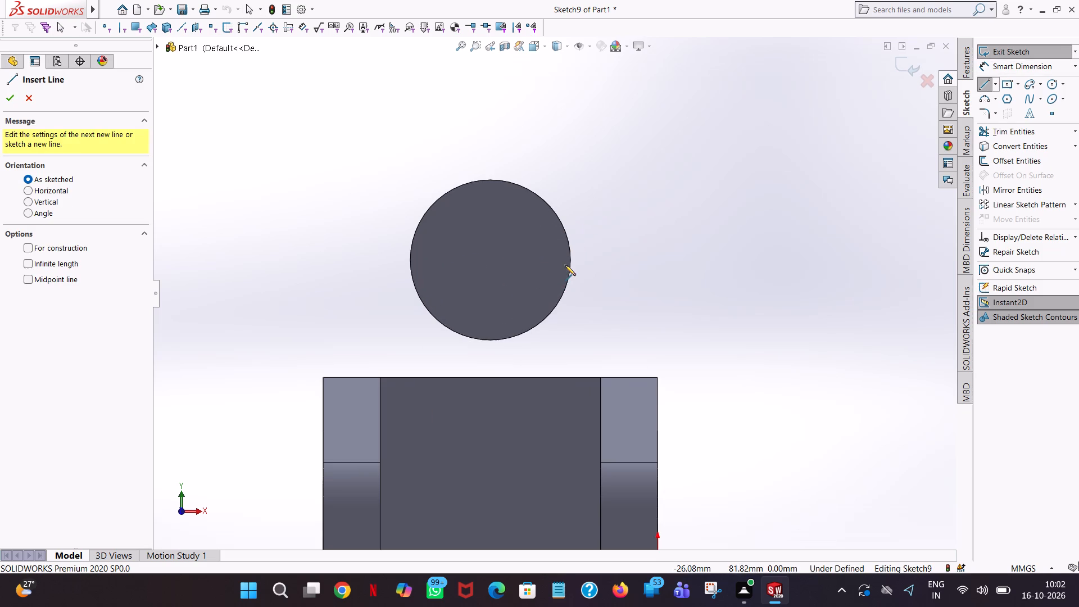
pyautogui.click(658, 377)
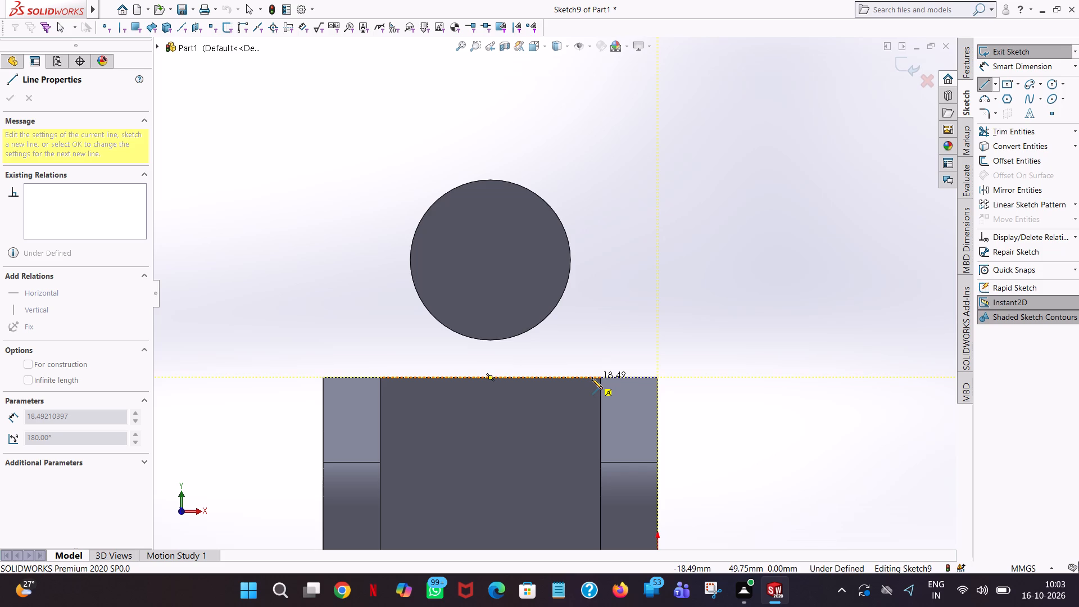
pyautogui.click(592, 378)
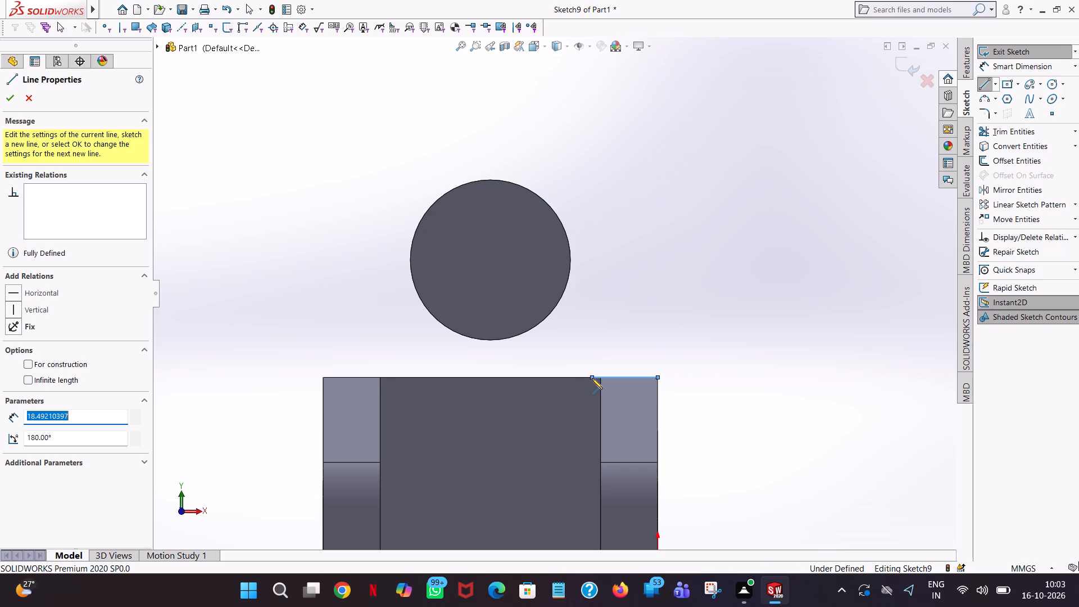
pyautogui.write('20')
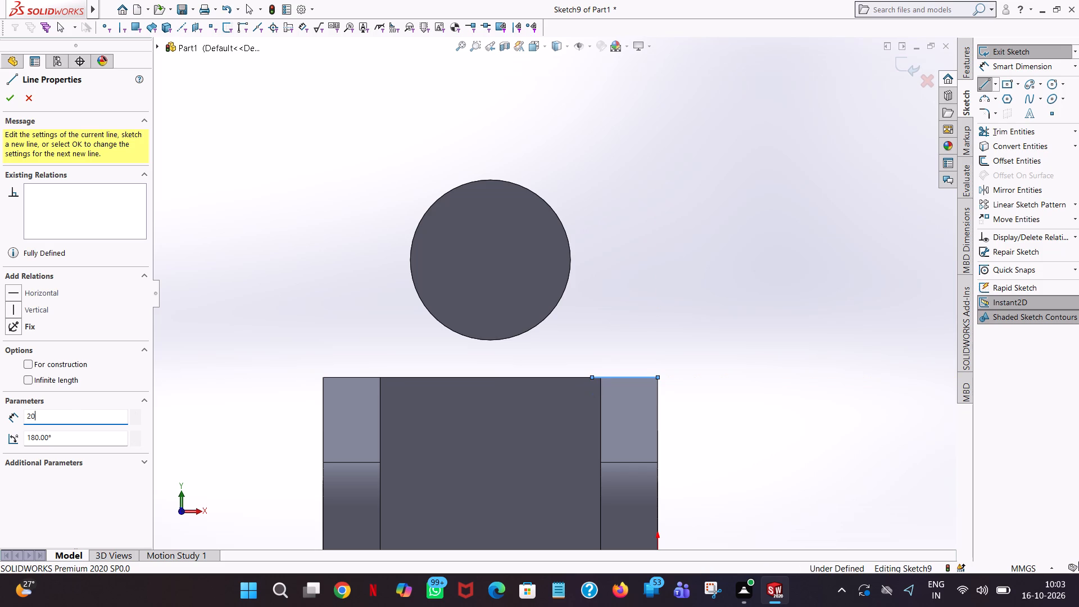
pyautogui.press('Return')
pyautogui.click(569, 260)
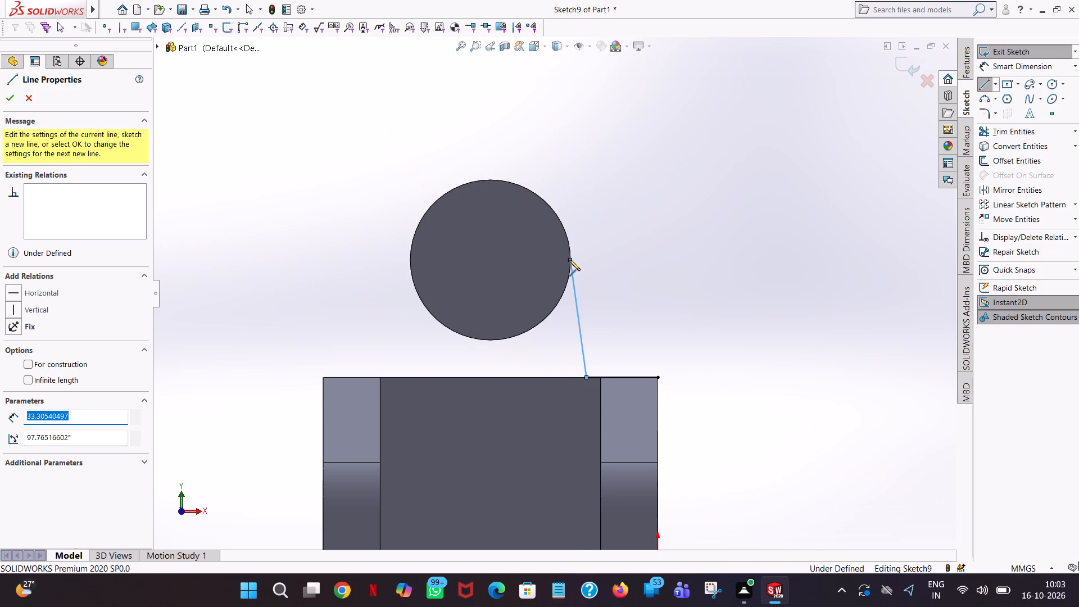
pyautogui.rightClick(569, 260)
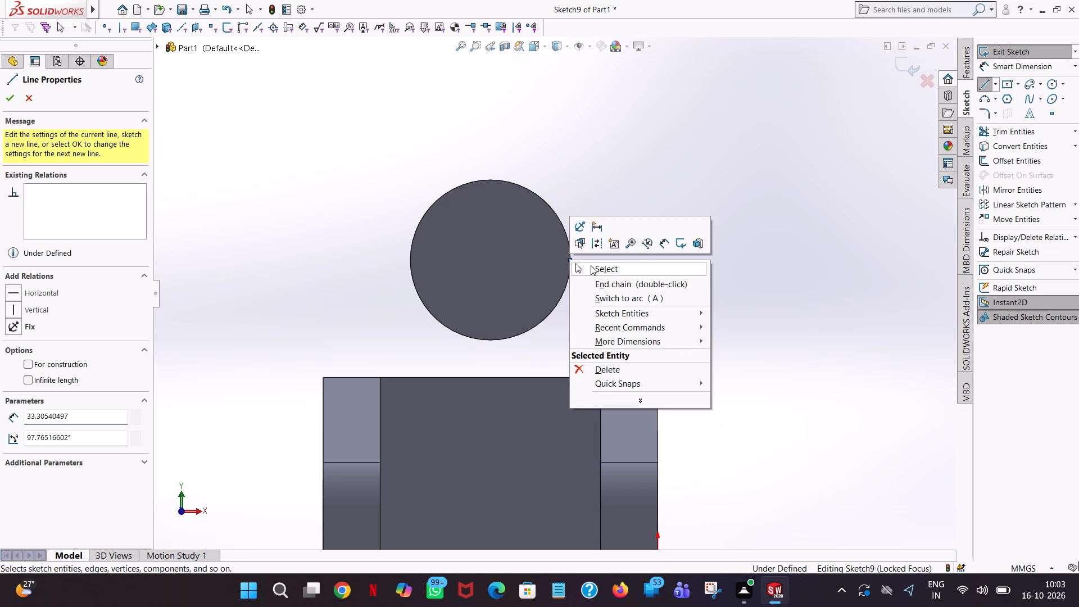
pyautogui.click(591, 265)
# Sketch a 20 mm horizontal line inward from the block's top left corner, continued by a slanted line to the hub's left quadrant.
pyautogui.click(982, 83)
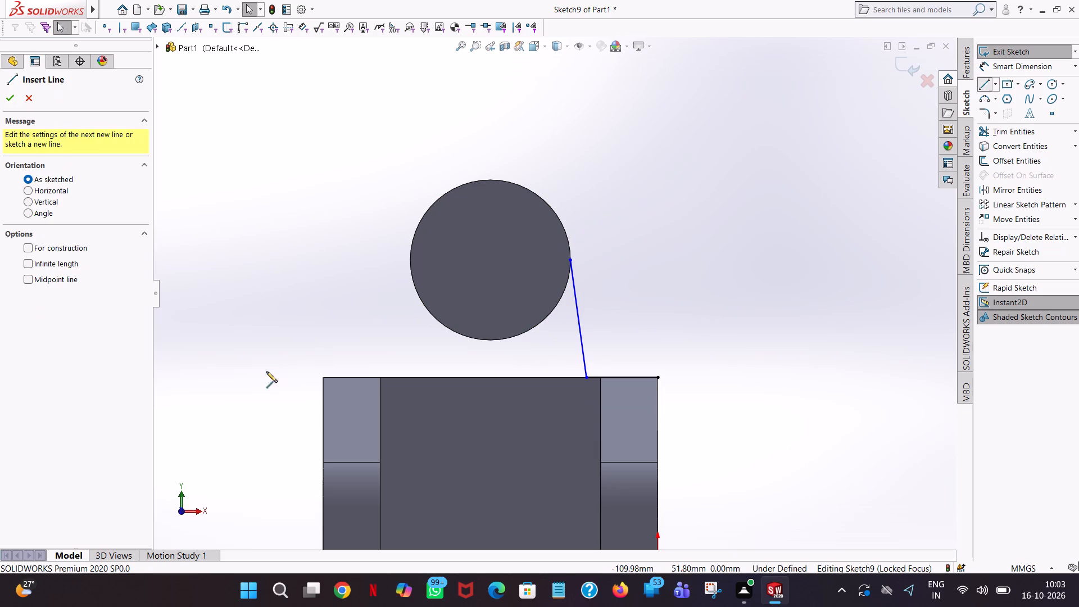
pyautogui.click(323, 378)
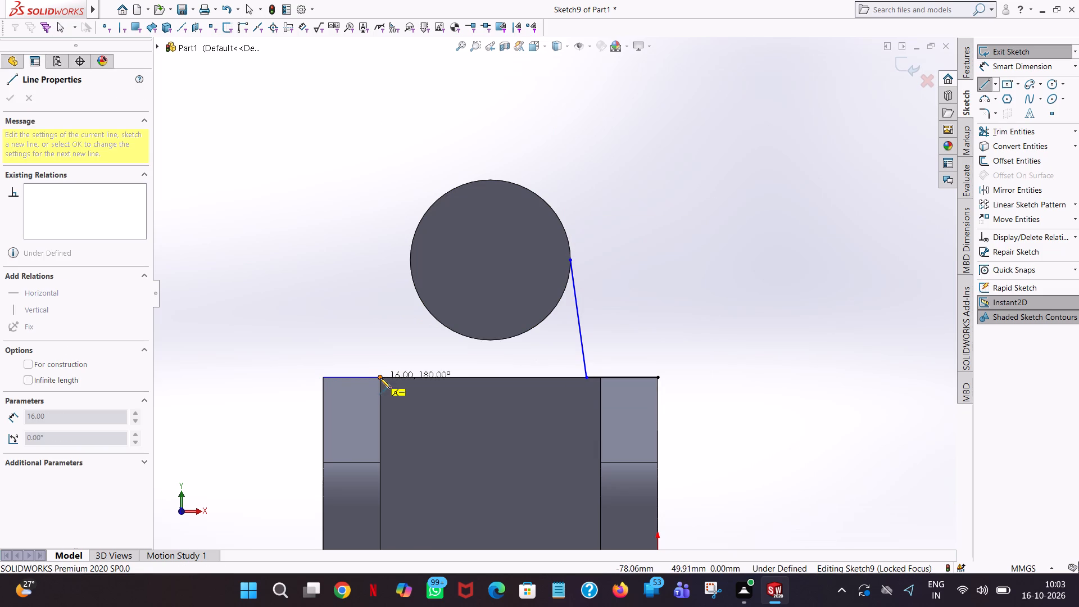
pyautogui.click(386, 375)
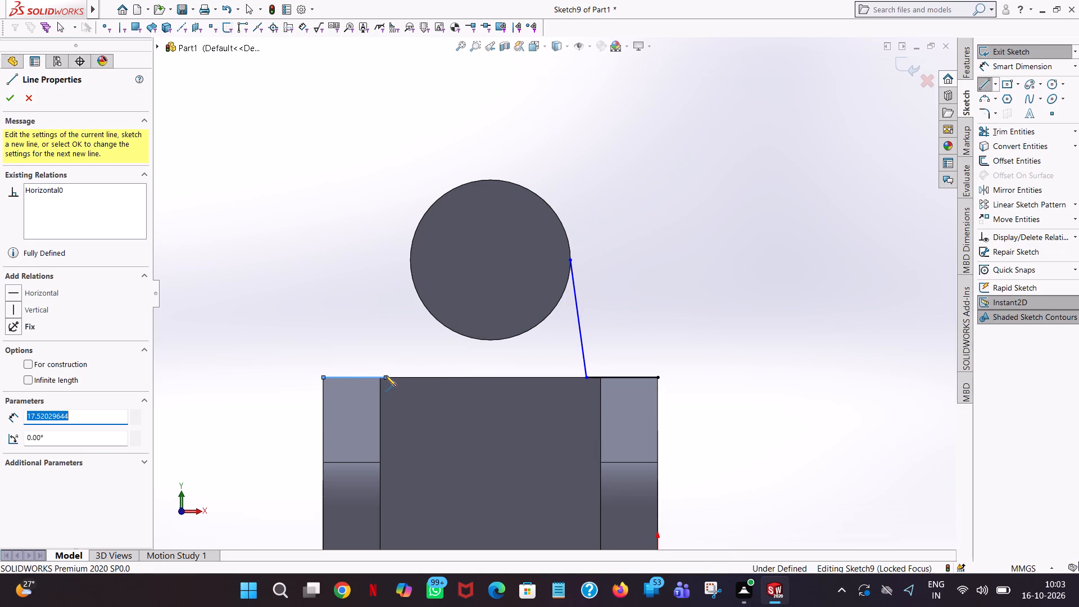
pyautogui.write('20')
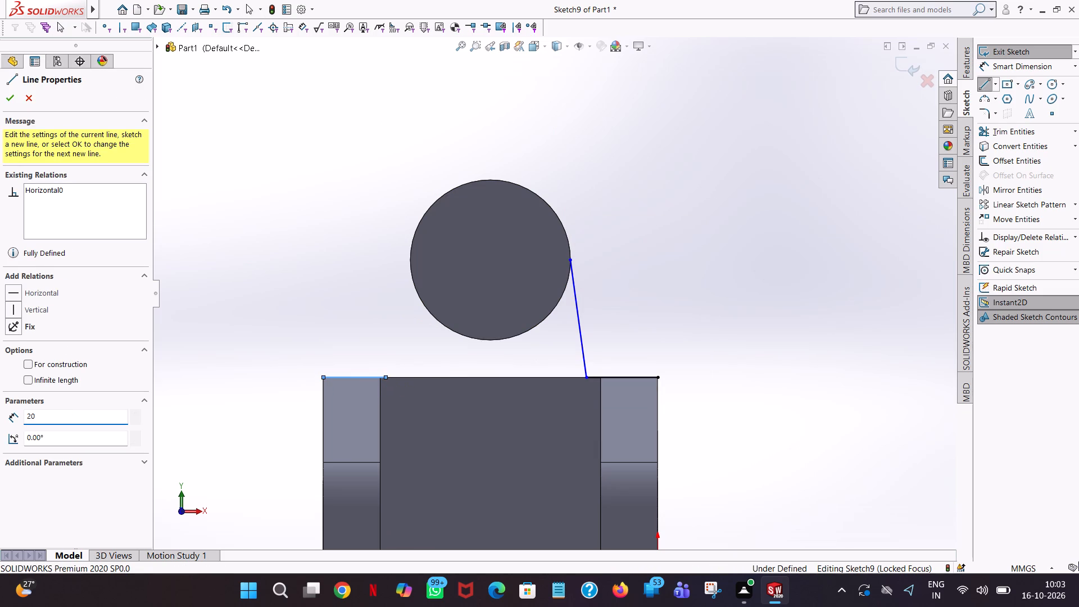
pyautogui.press('Return')
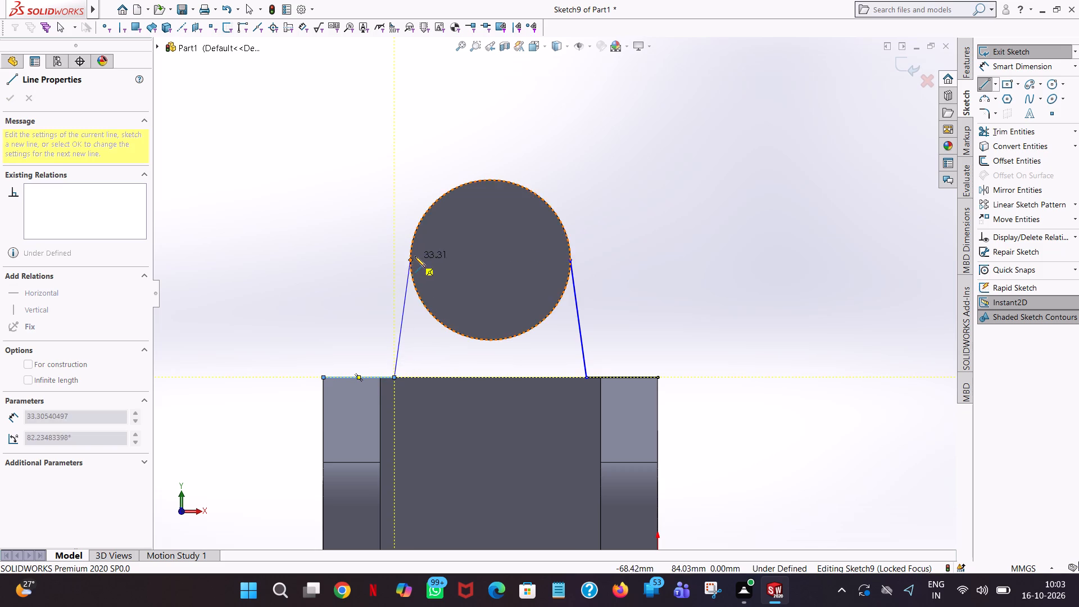
pyautogui.click(411, 260)
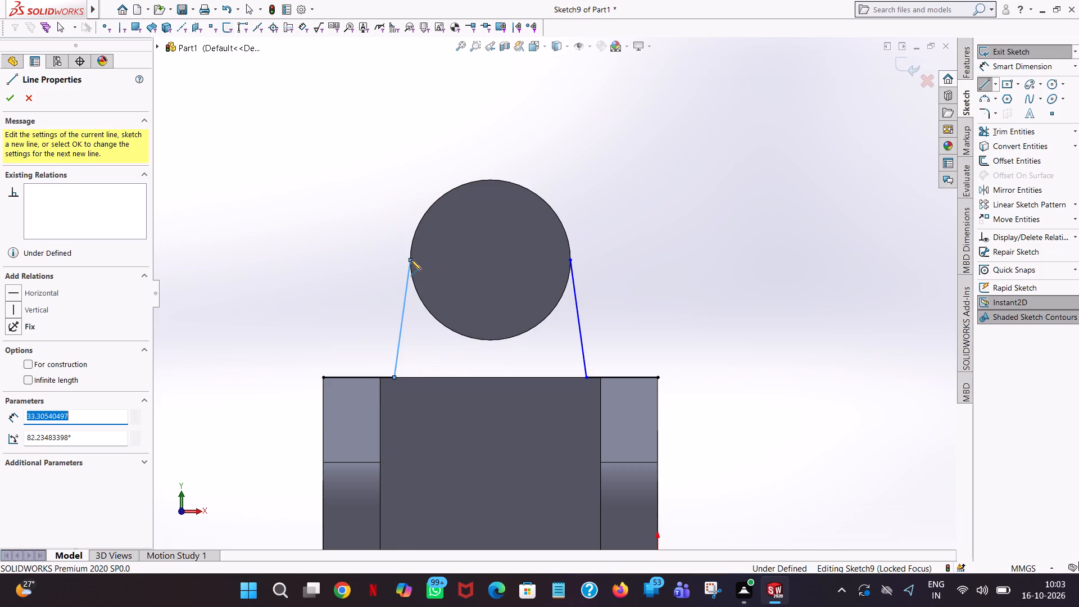
pyautogui.rightClick(411, 260)
pyautogui.click(438, 264)
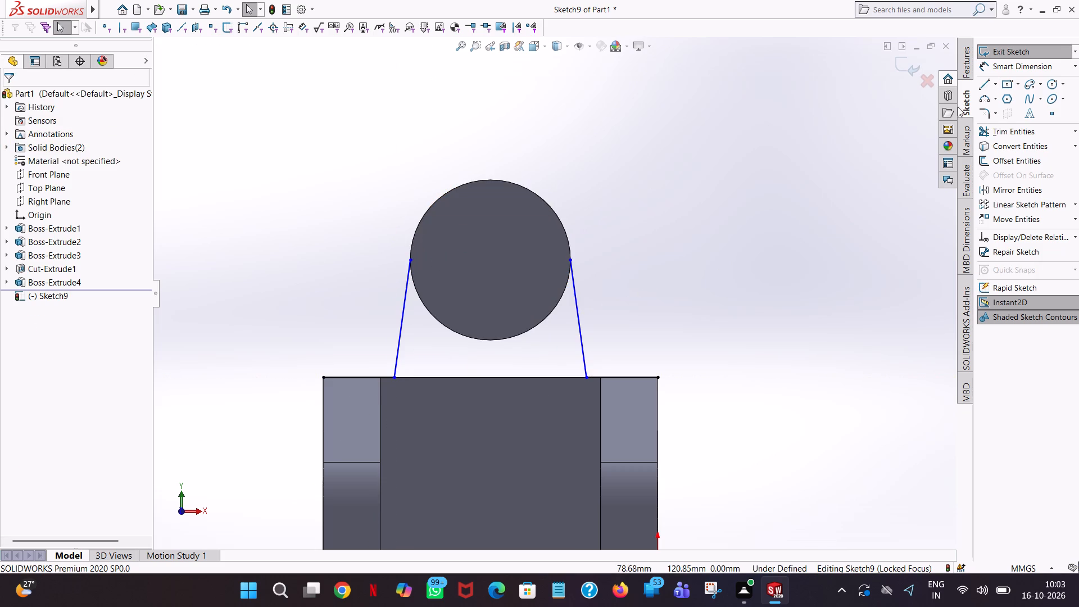
# Sketch a 22.5 mm radius circle over the hub's outline and trim away its upper half, keeping the lower arc.
pyautogui.click(1053, 84)
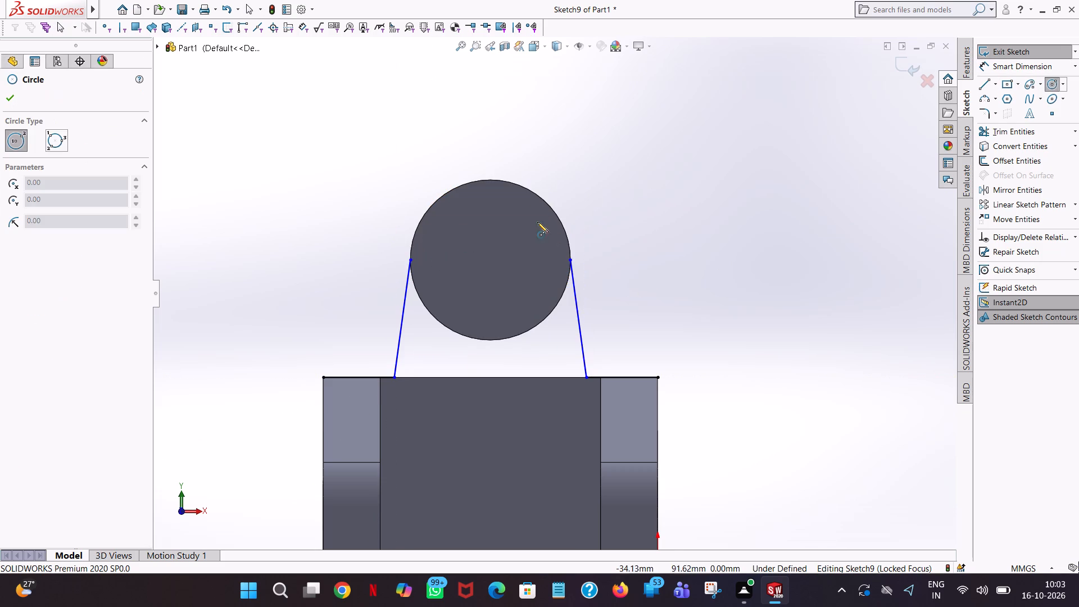
pyautogui.click(489, 260)
pyautogui.click(568, 237)
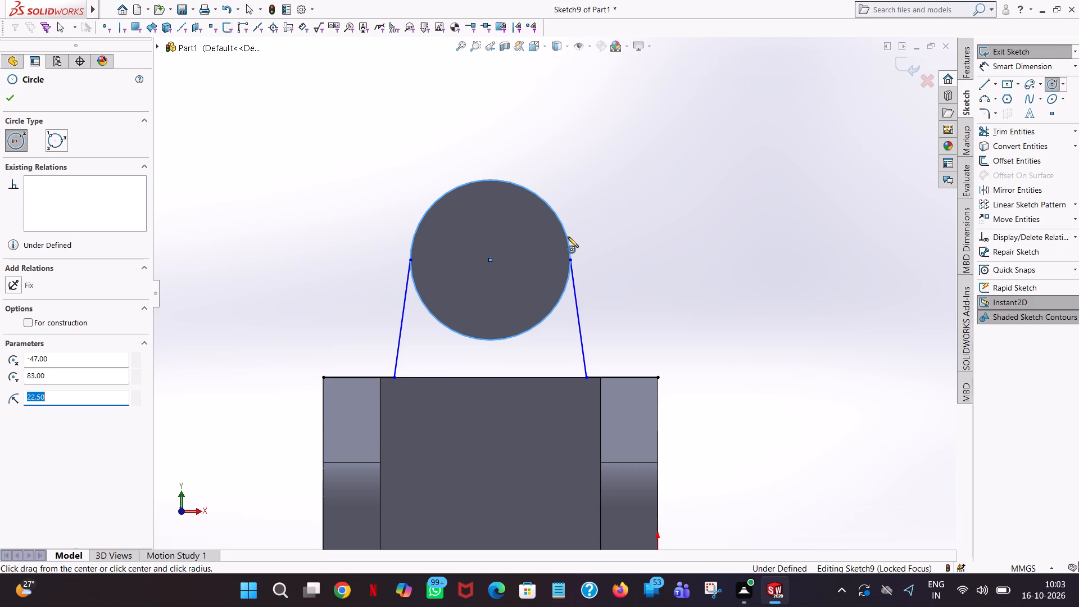
pyautogui.rightClick(568, 237)
pyautogui.click(631, 248)
pyautogui.click(1015, 125)
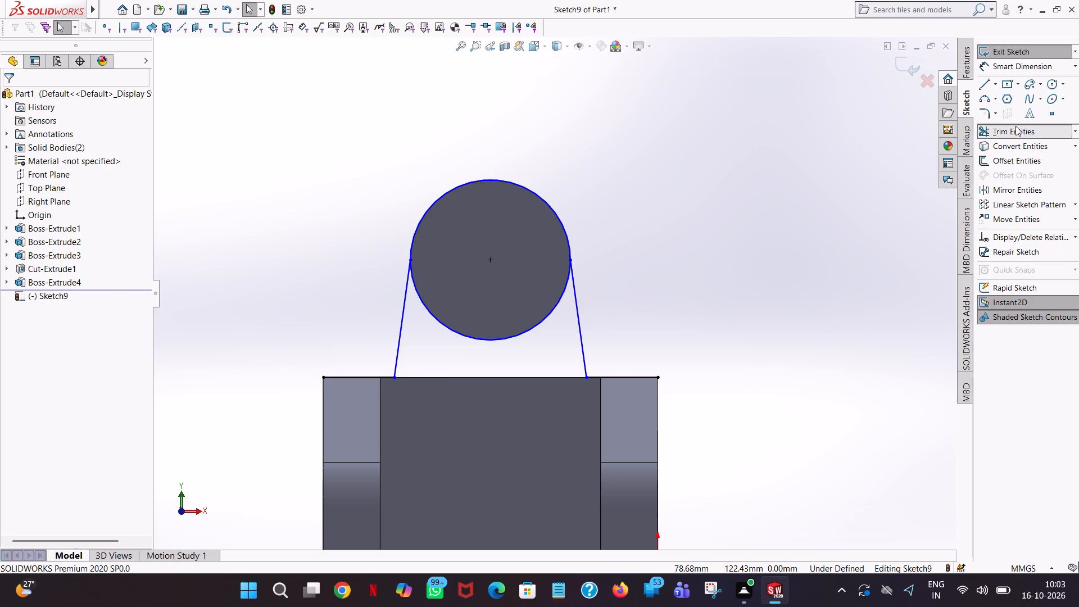
pyautogui.click(472, 181)
pyautogui.click(12, 100)
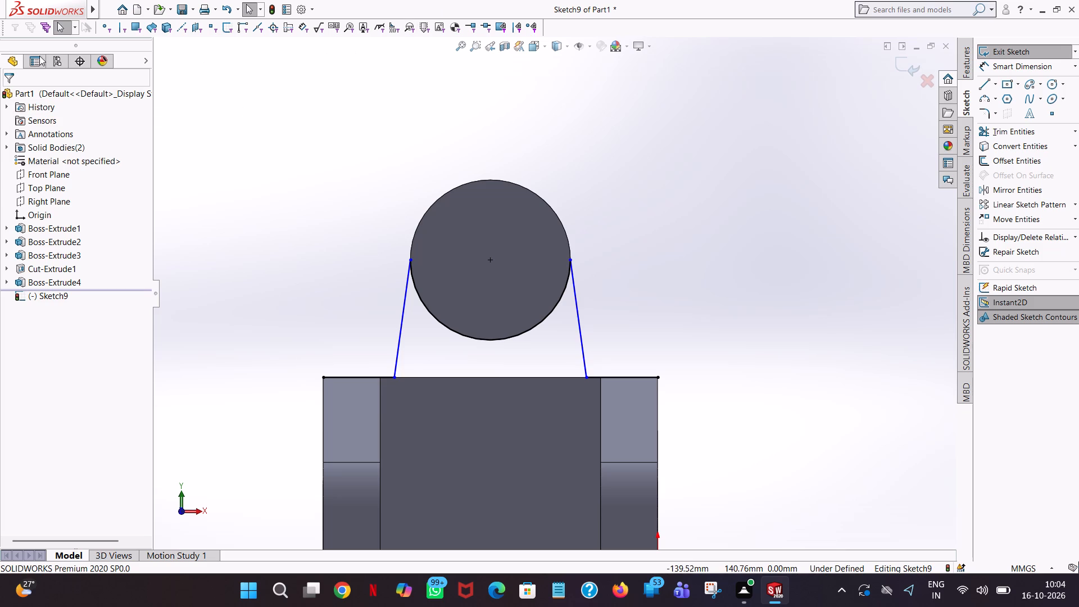
# Dimension the vertical height of the right slanted line.
pyautogui.click(1029, 61)
pyautogui.click(579, 306)
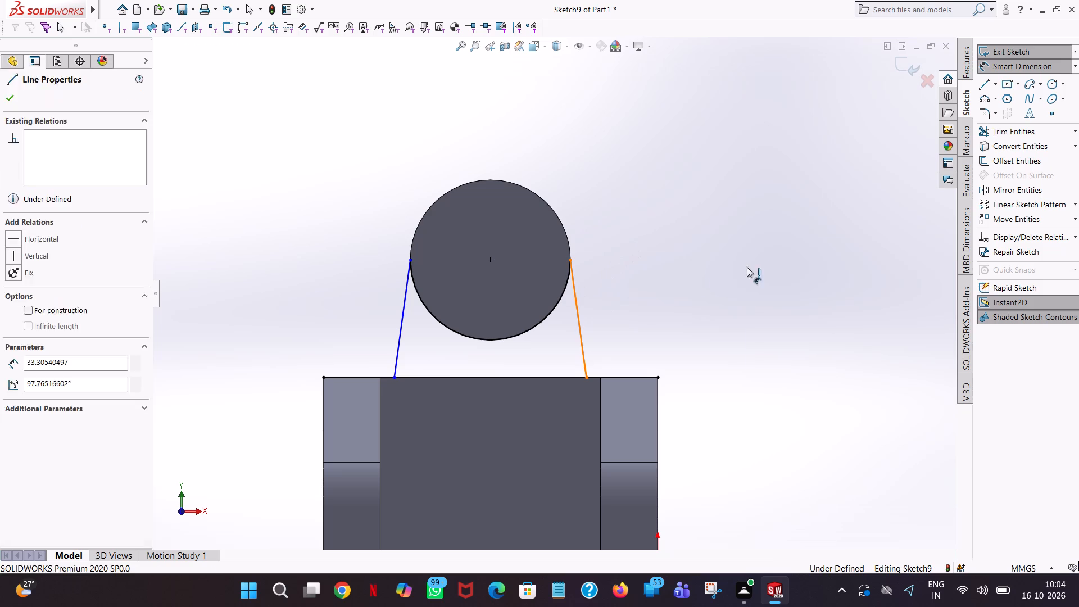
pyautogui.click(759, 264)
pyautogui.click(704, 244)
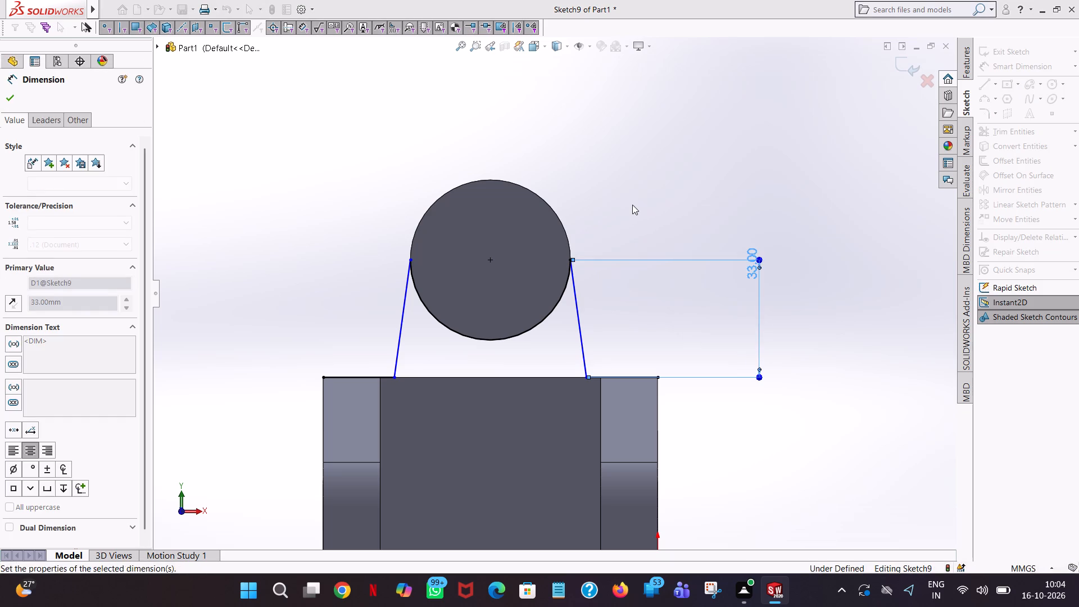
pyautogui.click(632, 205)
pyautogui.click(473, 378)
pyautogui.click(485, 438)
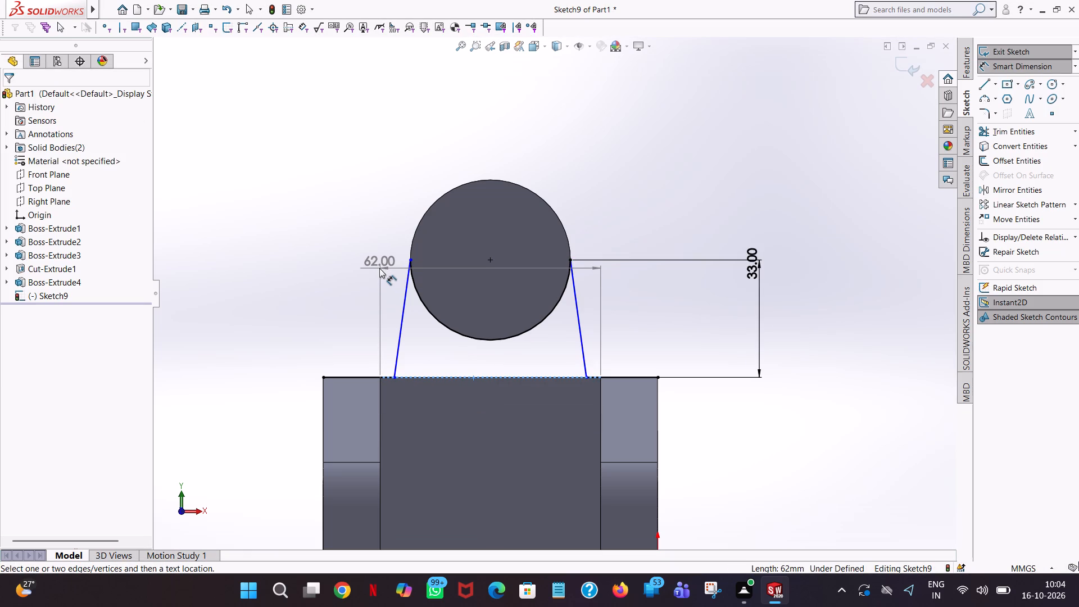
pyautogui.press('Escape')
# Close the web profile with a 54 mm horizontal line joining the lower ends of the two slanted lines.
pyautogui.click(981, 83)
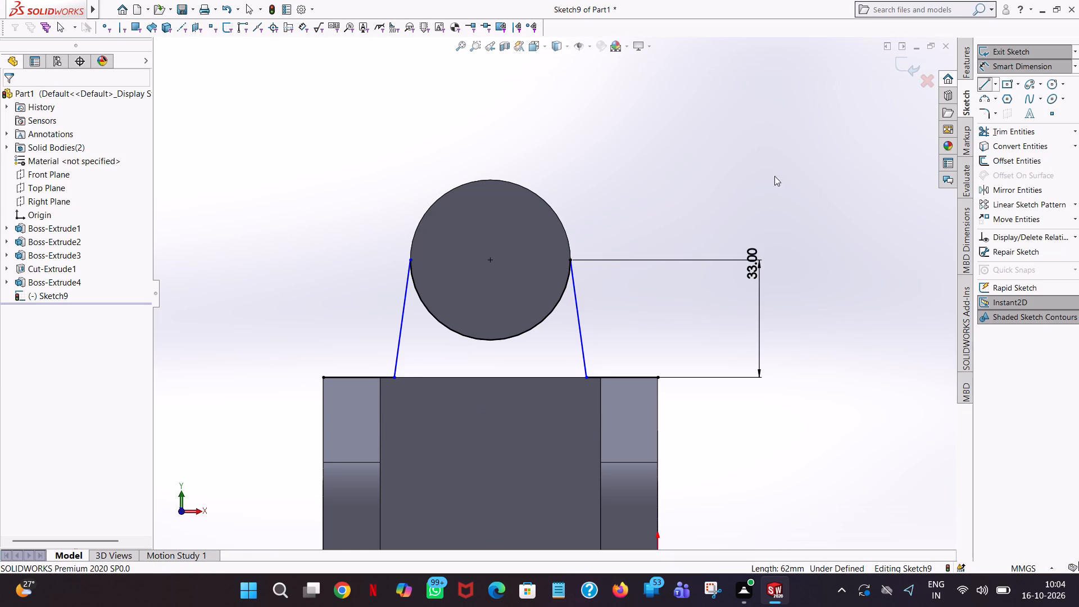
pyautogui.click(393, 375)
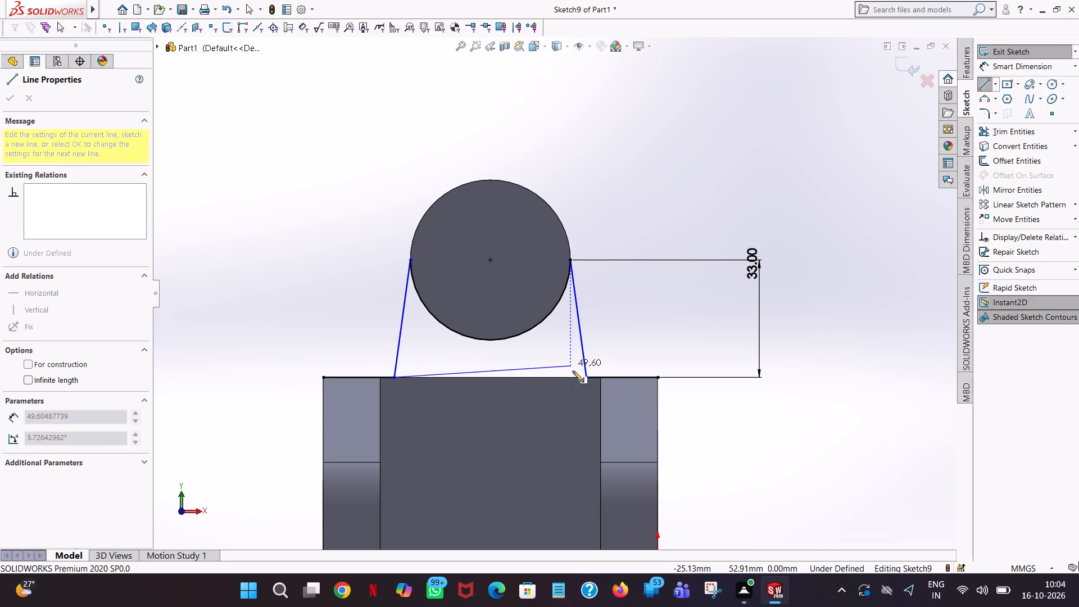
pyautogui.click(588, 377)
pyautogui.rightClick(588, 375)
pyautogui.click(639, 385)
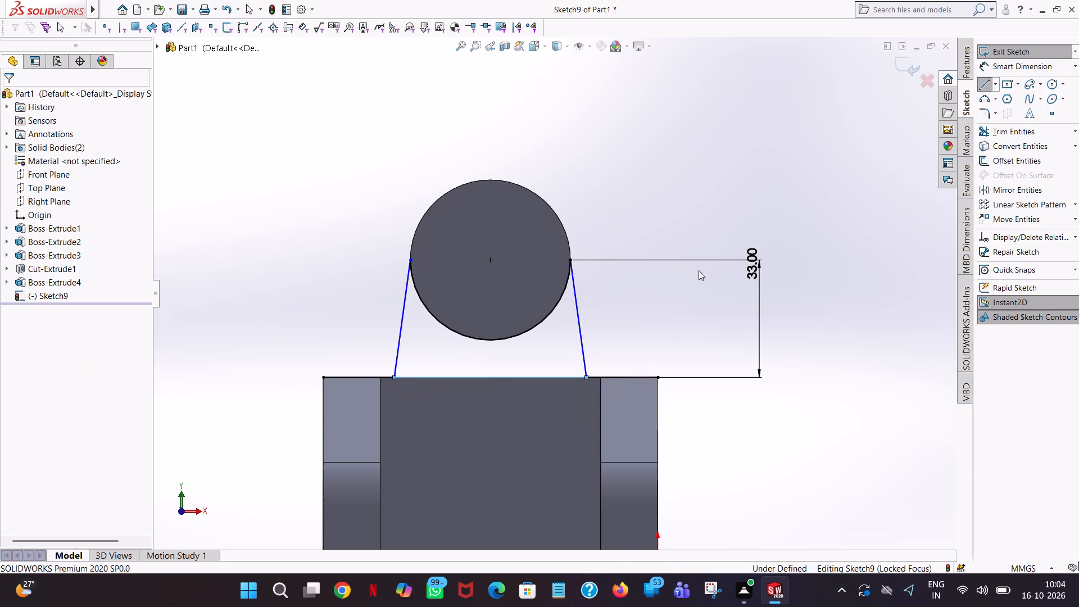
# Trim away the two horizontal lines along the block's top edge outside the web profile.
pyautogui.click(1016, 128)
pyautogui.click(650, 379)
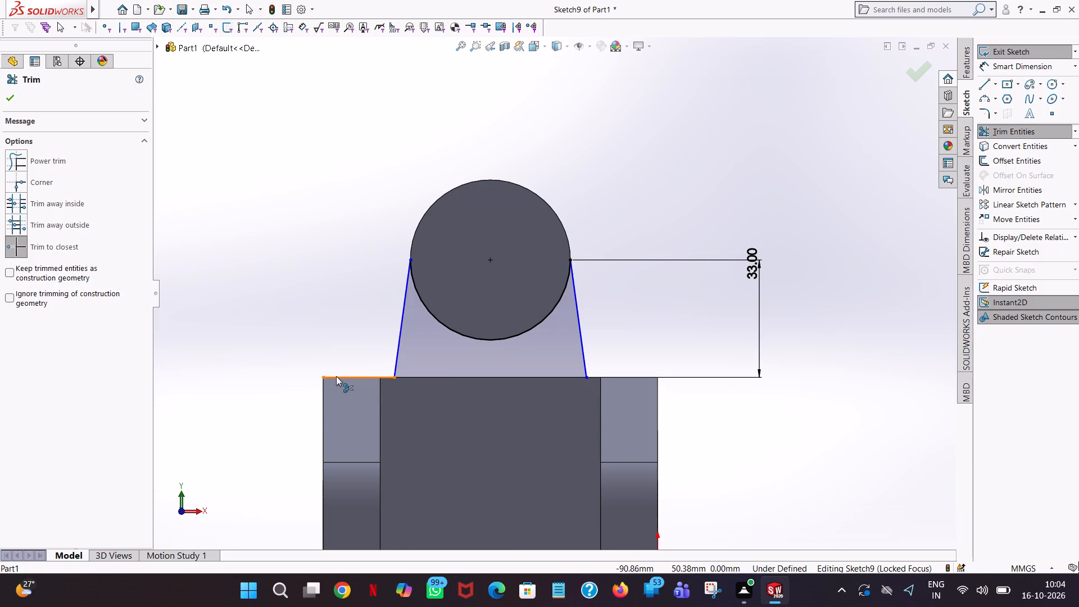
pyautogui.click(338, 376)
pyautogui.click(12, 103)
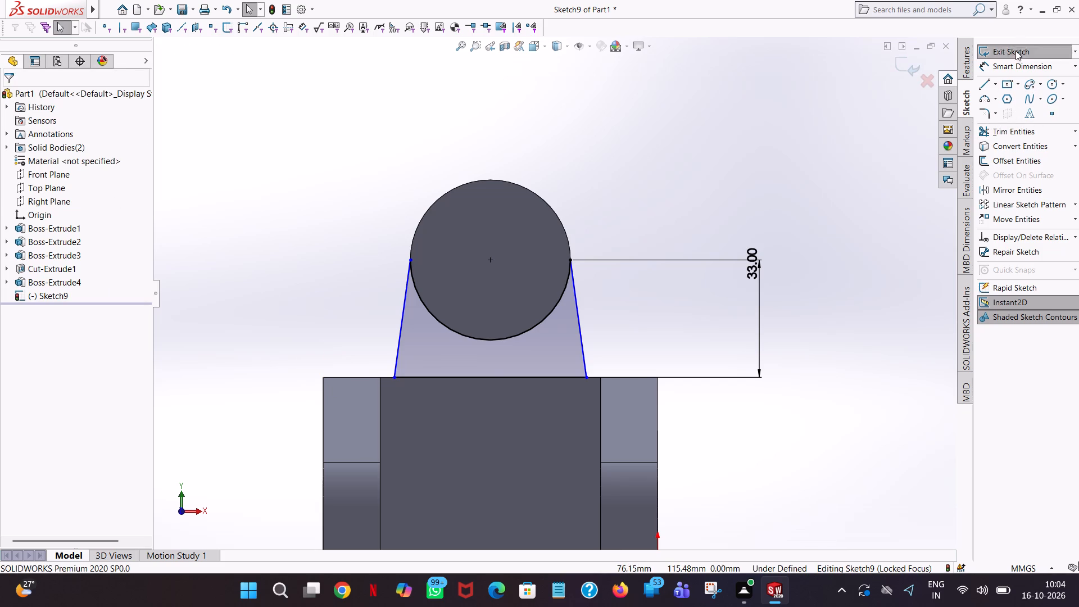
# Dimension the vertical height of the left slanted line.
pyautogui.click(1015, 66)
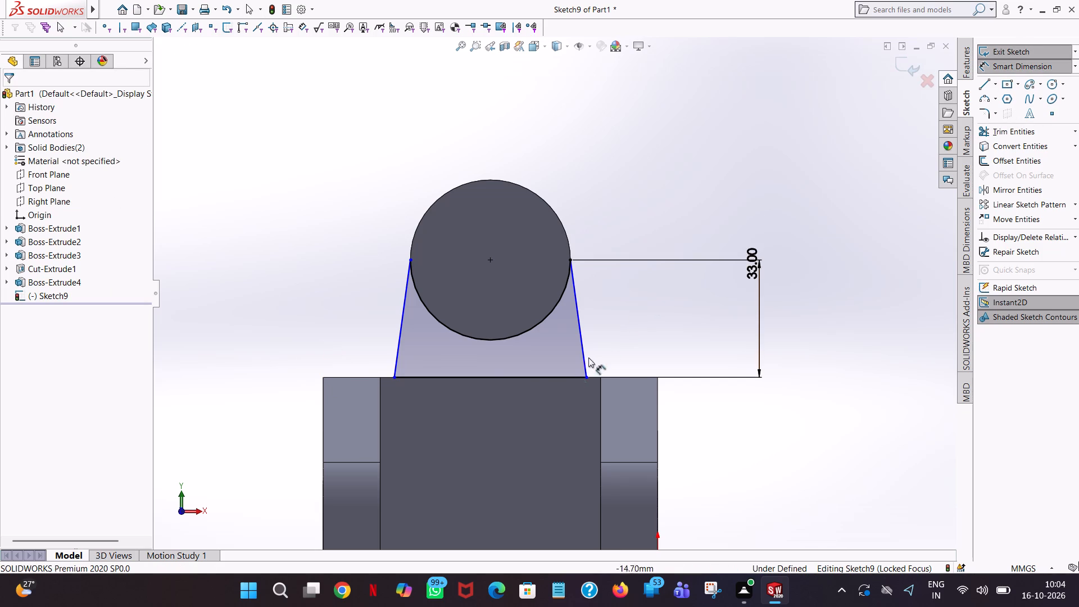
pyautogui.click(401, 323)
pyautogui.click(321, 313)
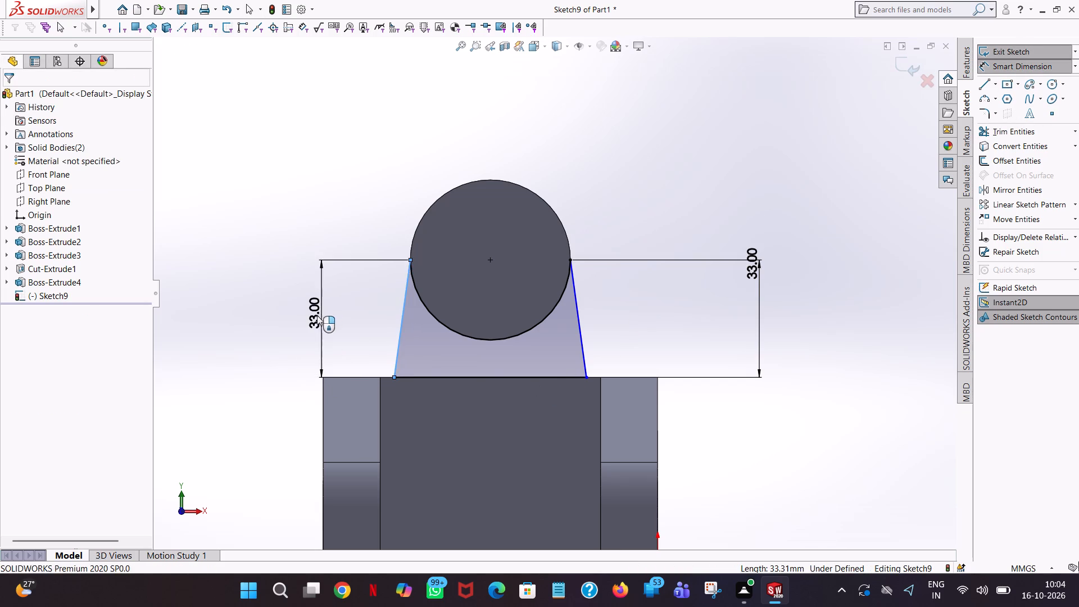
pyautogui.click(265, 297)
pyautogui.click(315, 150)
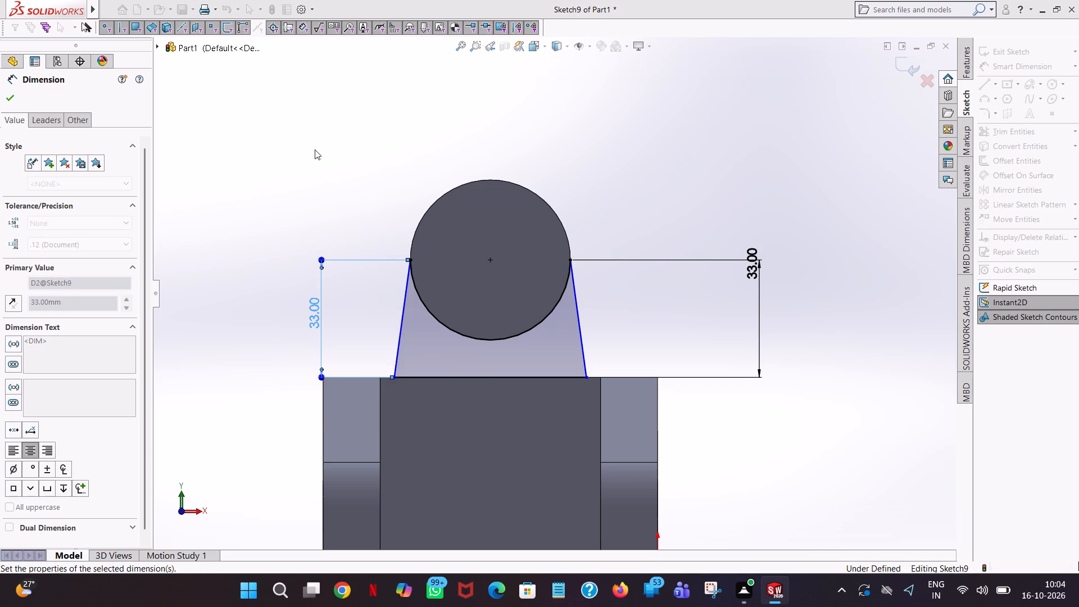
# Dimension the perpendicular distance from the left slanted line to the origin.
pyautogui.click(398, 334)
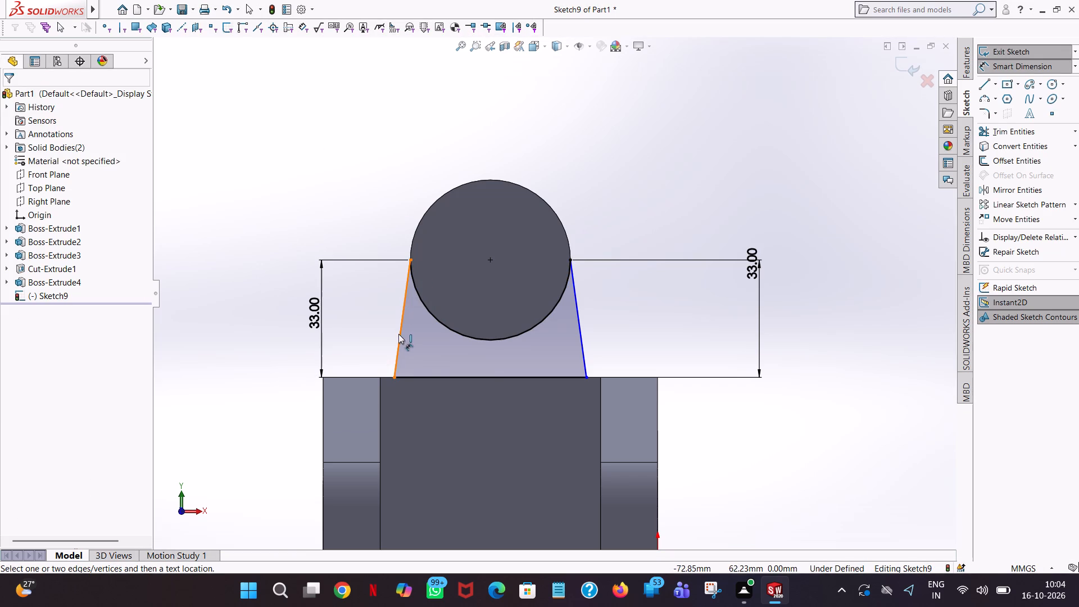
pyautogui.click(477, 377)
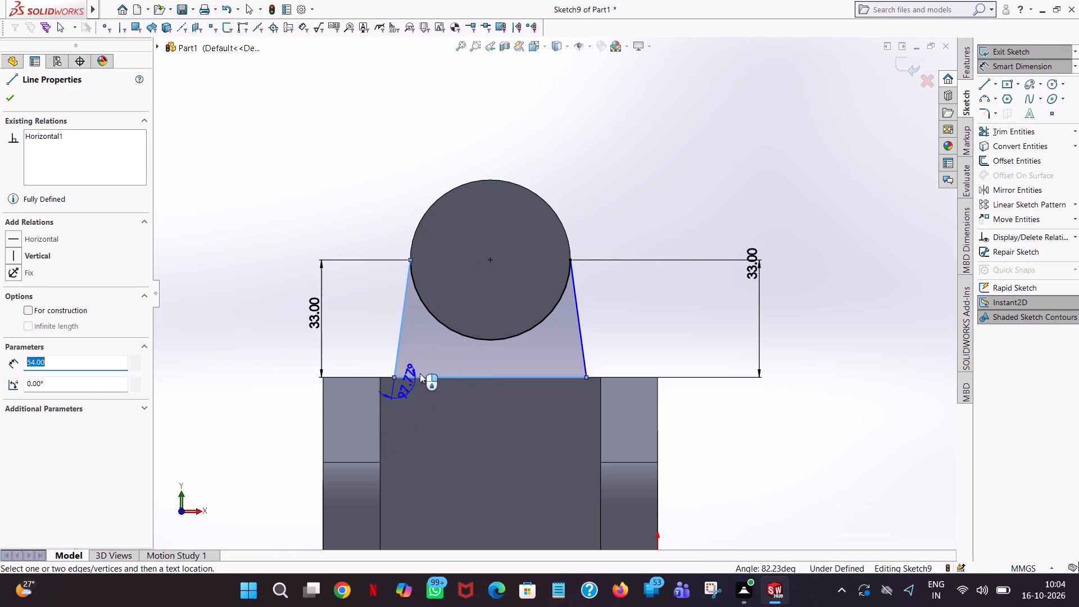
pyautogui.press('Escape')
pyautogui.scroll(3, 434, 347)
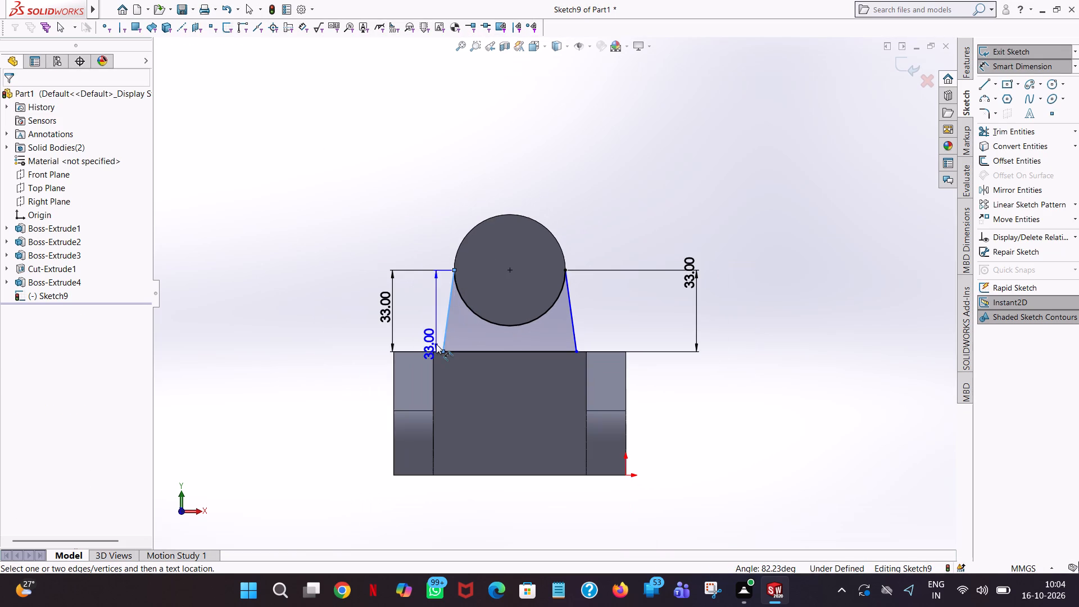
pyautogui.click(623, 475)
pyautogui.click(516, 527)
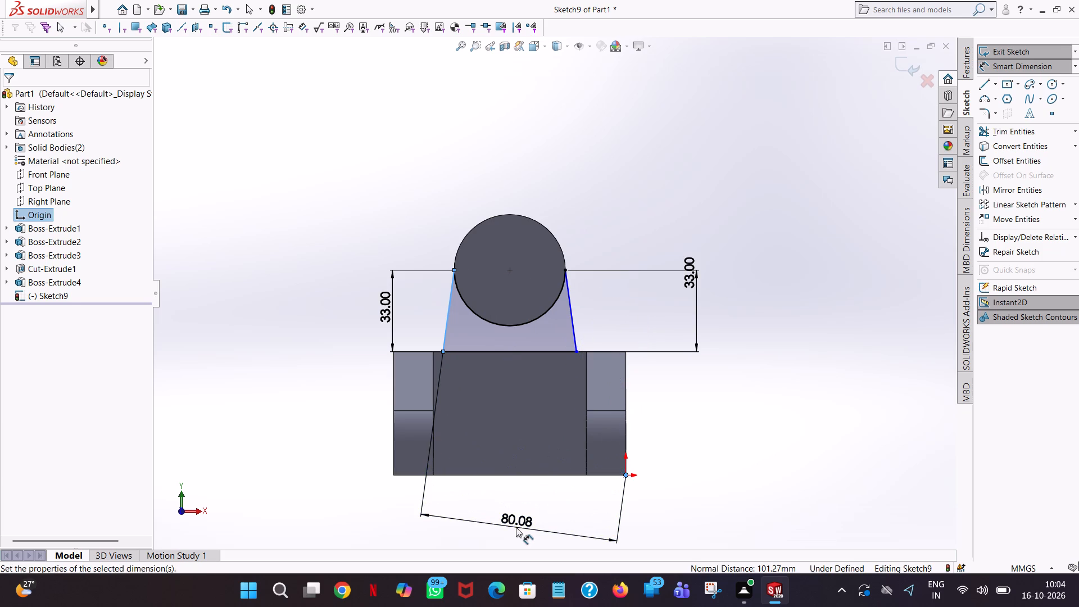
pyautogui.click(465, 505)
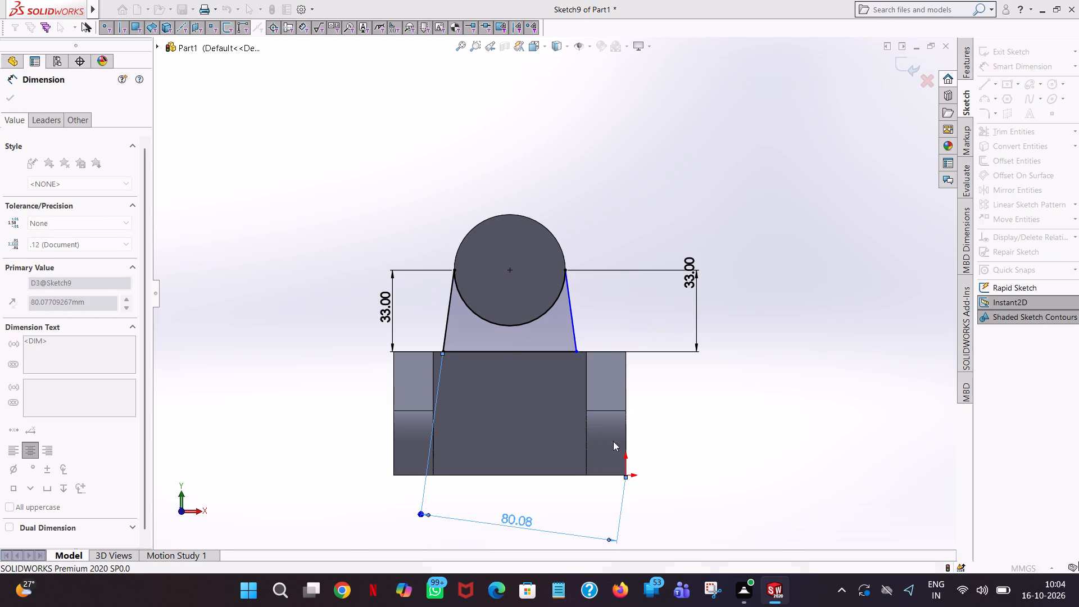
pyautogui.click(808, 387)
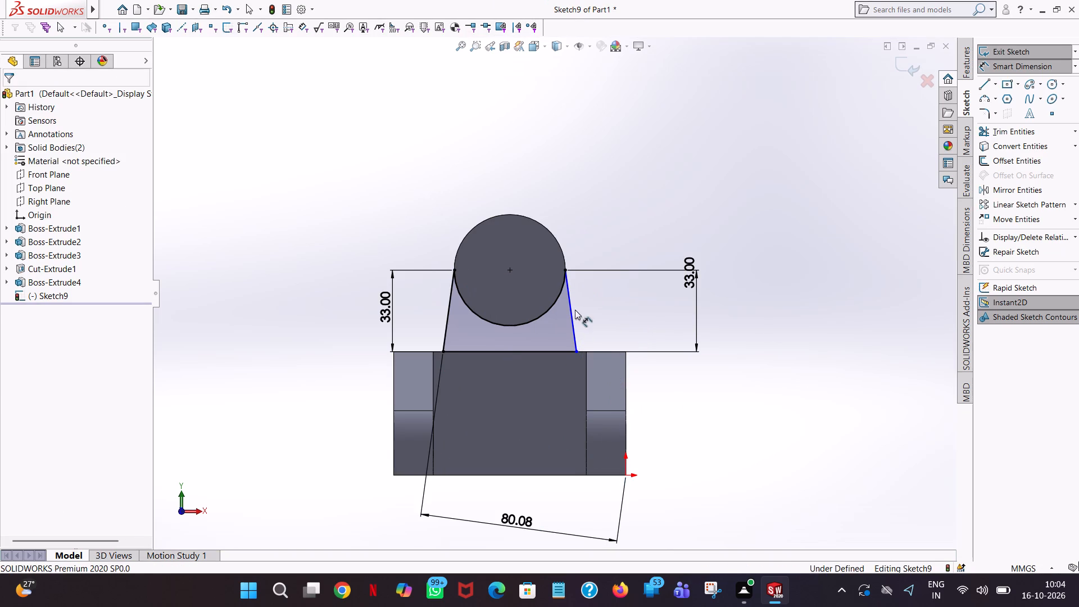
# Dimension the angle between the right slanted line and the left vertical edge of the recessed face.
pyautogui.click(570, 314)
pyautogui.click(438, 475)
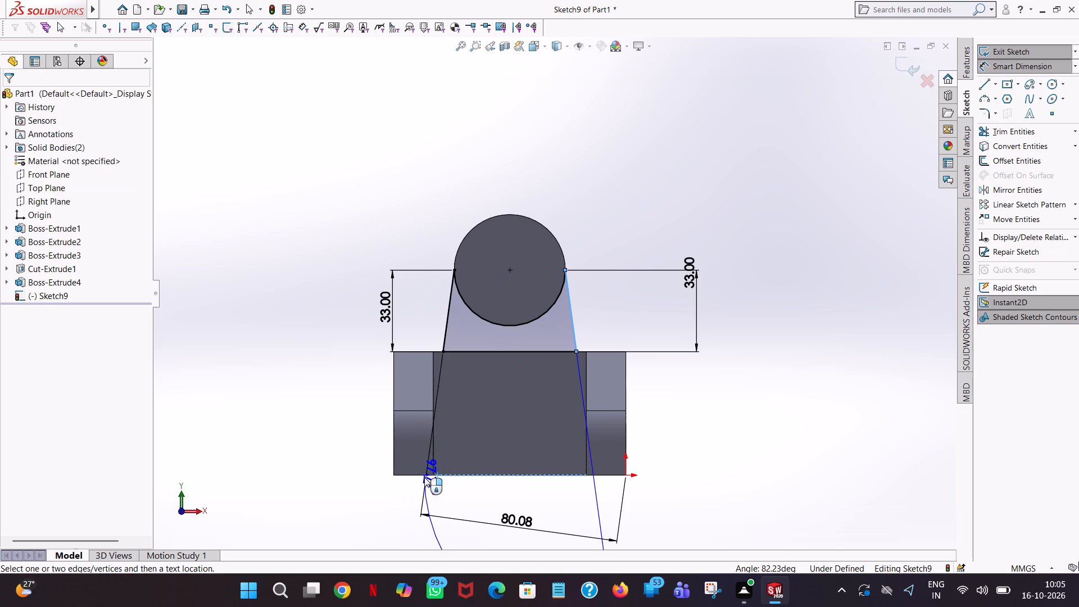
pyautogui.press('Escape')
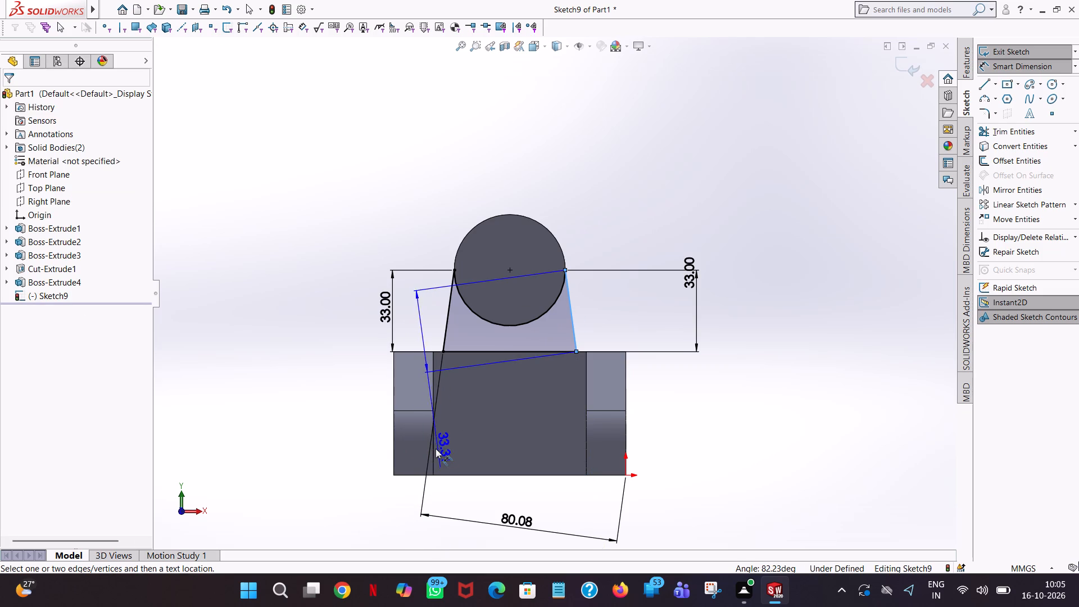
pyautogui.click(433, 449)
pyautogui.click(448, 514)
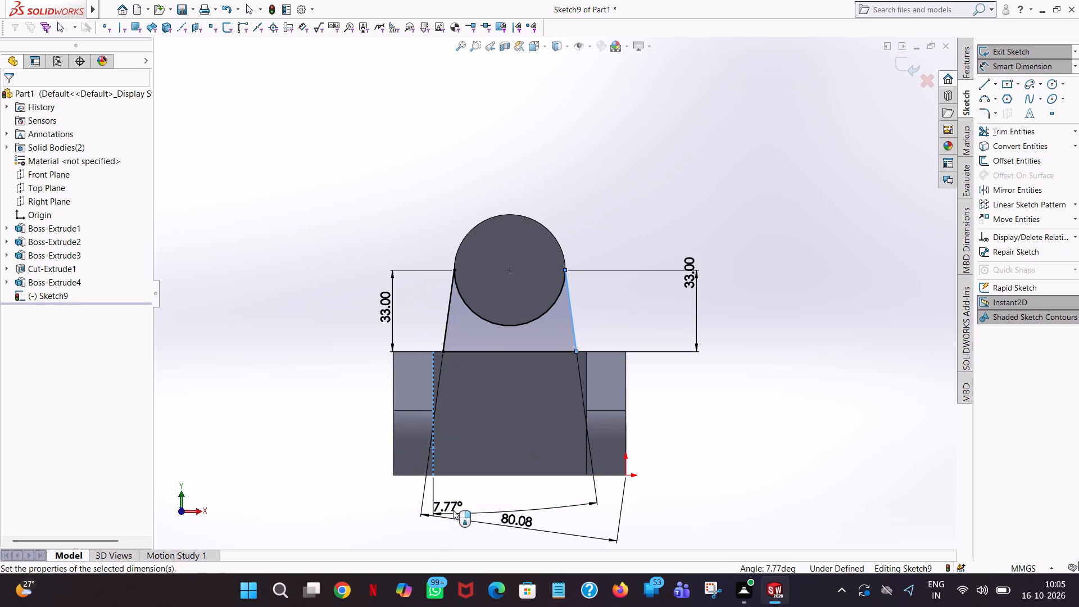
pyautogui.click(398, 496)
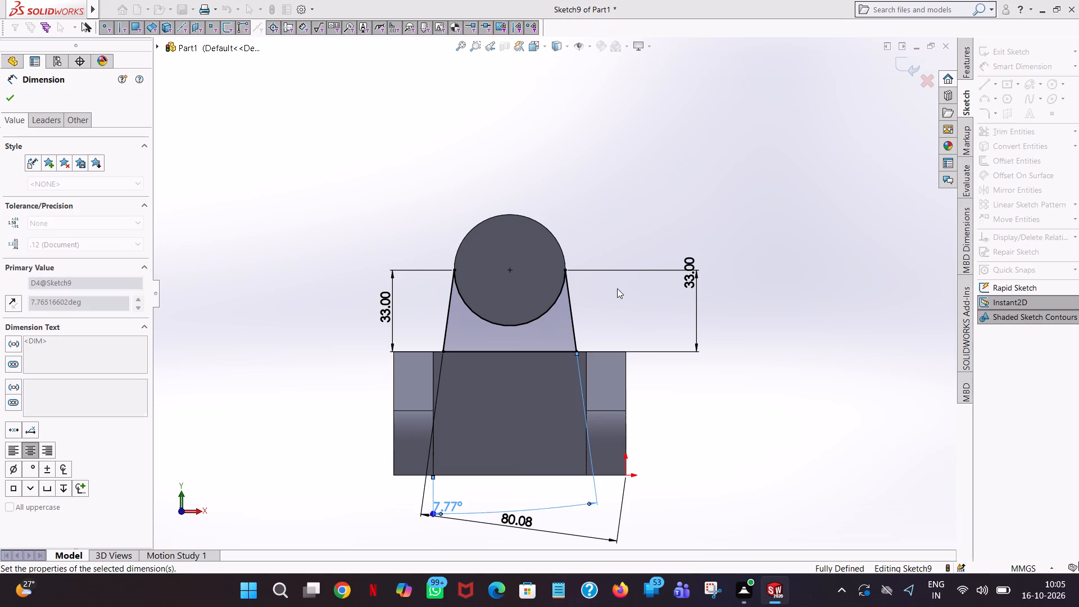
pyautogui.click(622, 286)
# Extrude the web profile blind 12 mm in the reversed direction, merging it with the hub and base block.
pyautogui.click(967, 69)
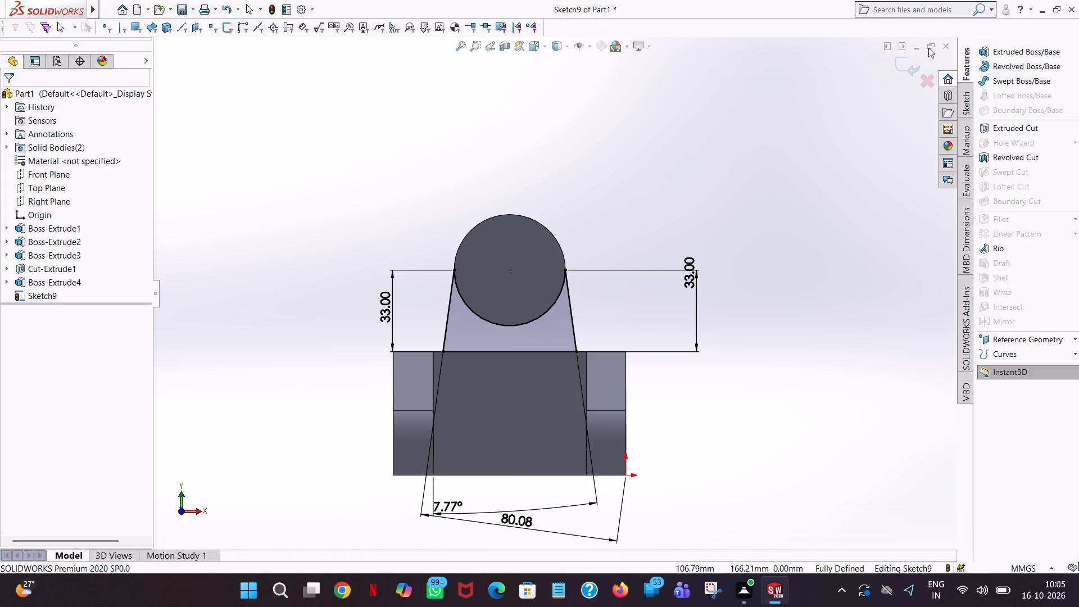
pyautogui.click(1007, 49)
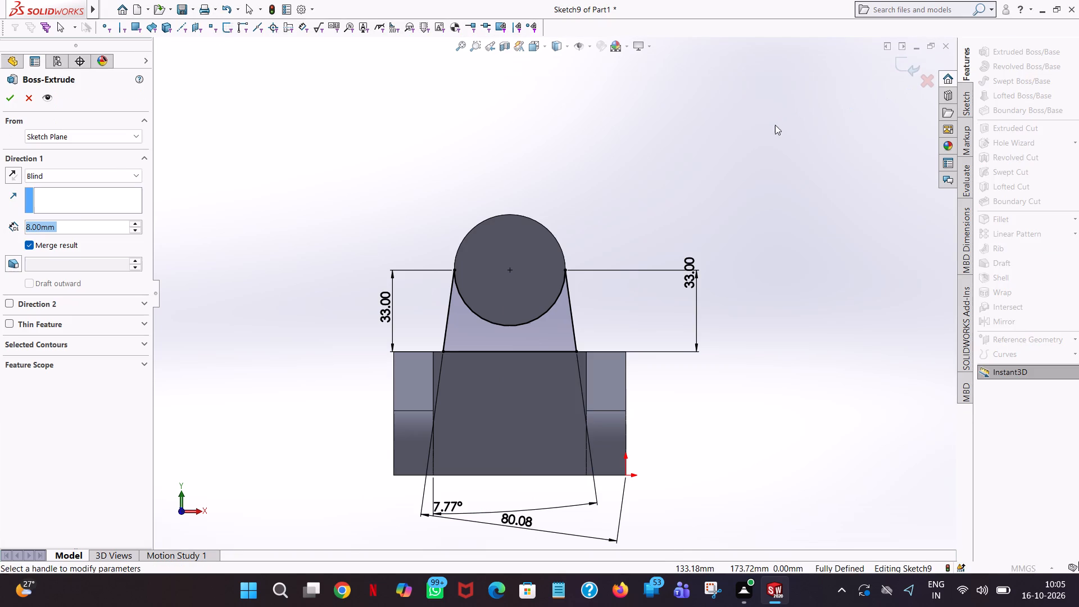
pyautogui.moveTo(772, 126); pyautogui.dragTo(652, 130, button='middle')
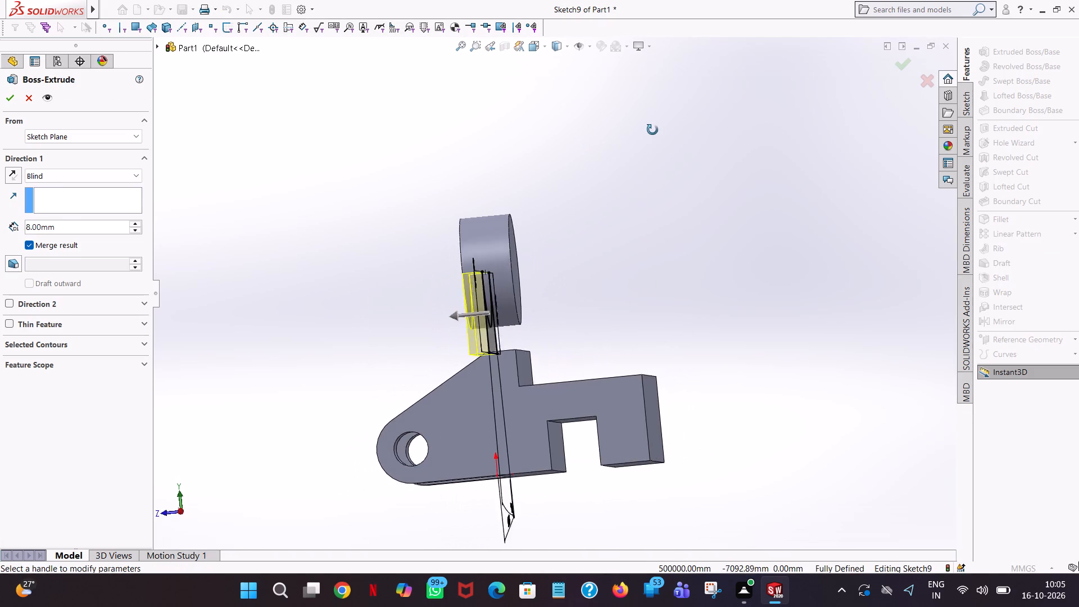
pyautogui.moveTo(652, 130); pyautogui.dragTo(652, 158, button='middle')
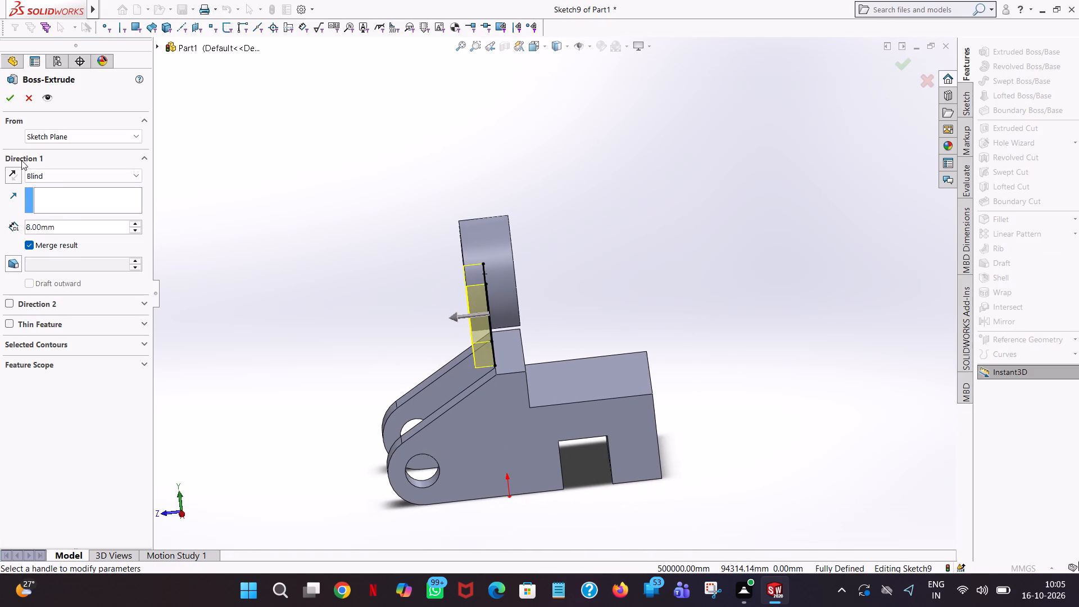
pyautogui.click(13, 179)
pyautogui.doubleClick(66, 230)
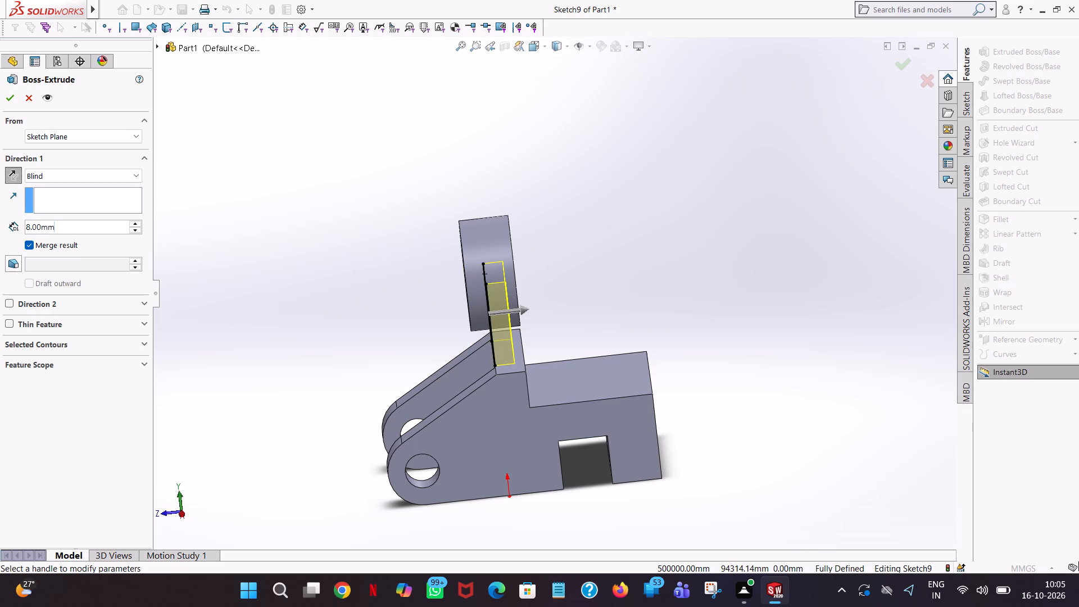
pyautogui.write('12')
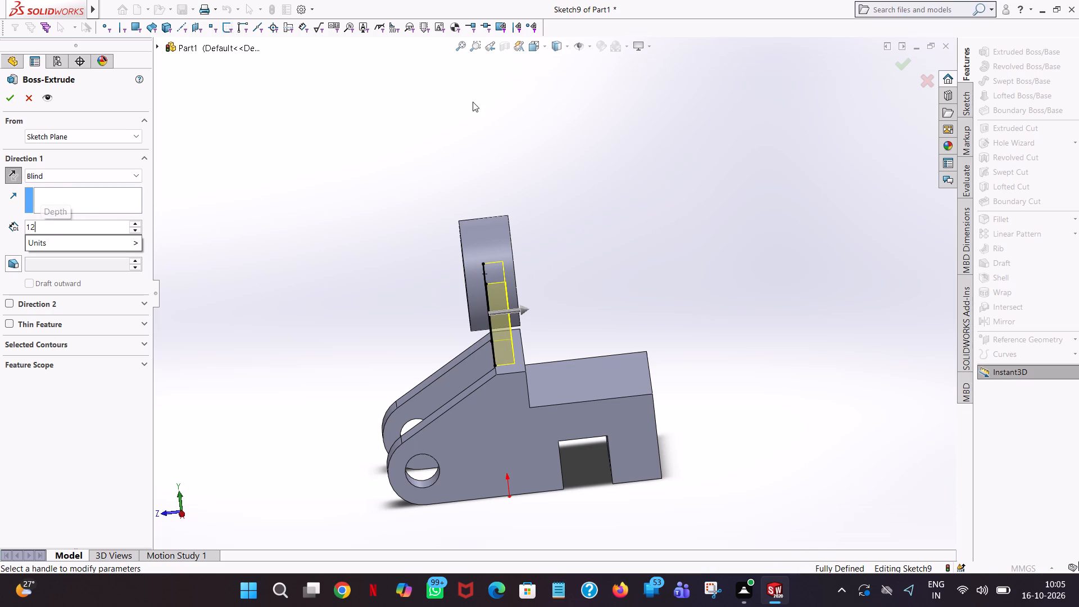
pyautogui.click(590, 102)
pyautogui.click(0, 102)
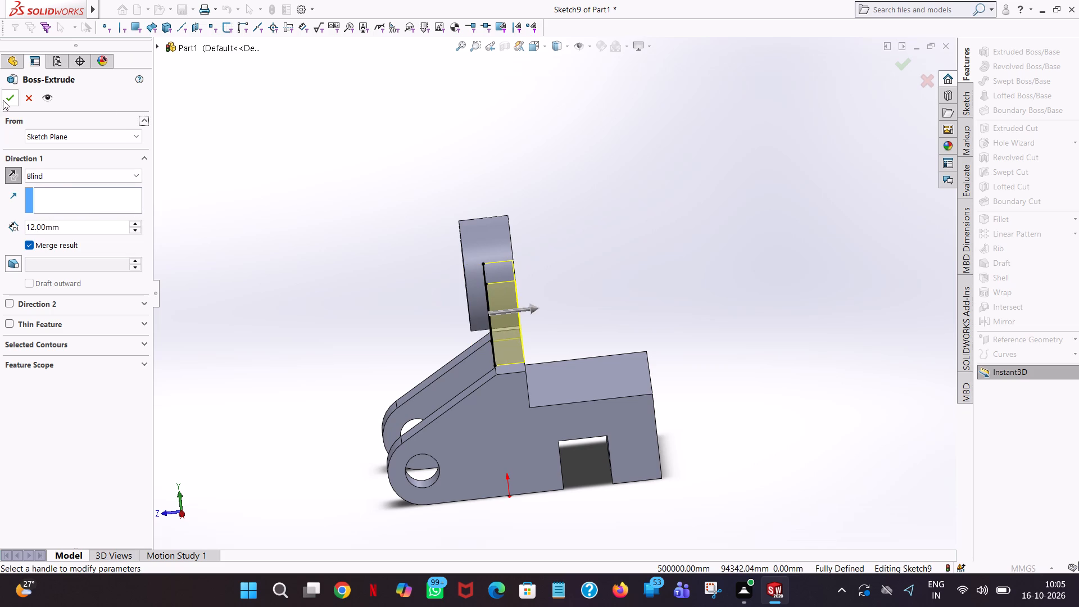
pyautogui.click(6, 97)
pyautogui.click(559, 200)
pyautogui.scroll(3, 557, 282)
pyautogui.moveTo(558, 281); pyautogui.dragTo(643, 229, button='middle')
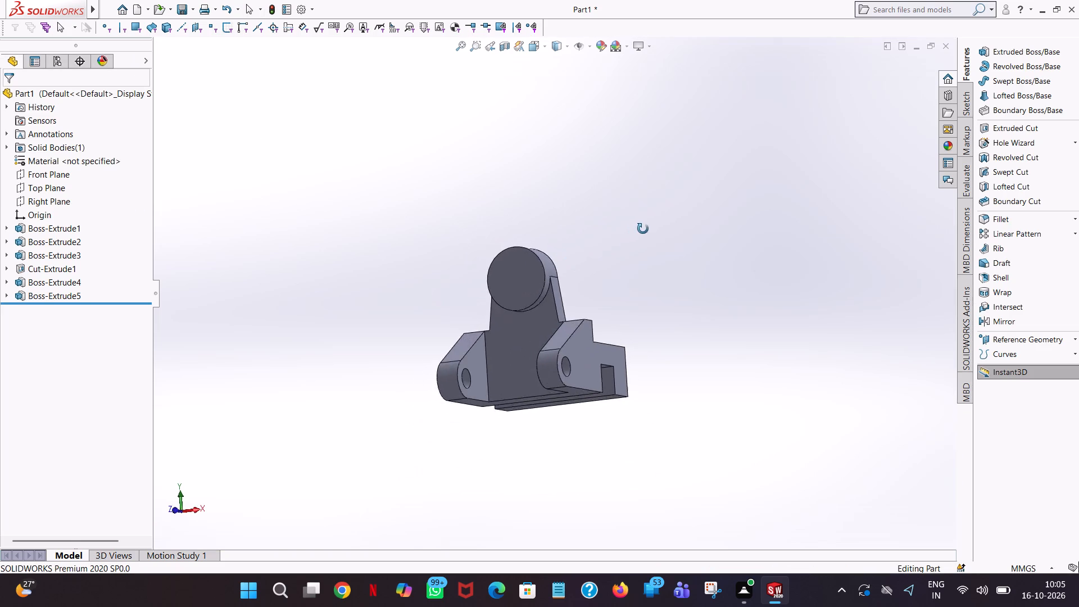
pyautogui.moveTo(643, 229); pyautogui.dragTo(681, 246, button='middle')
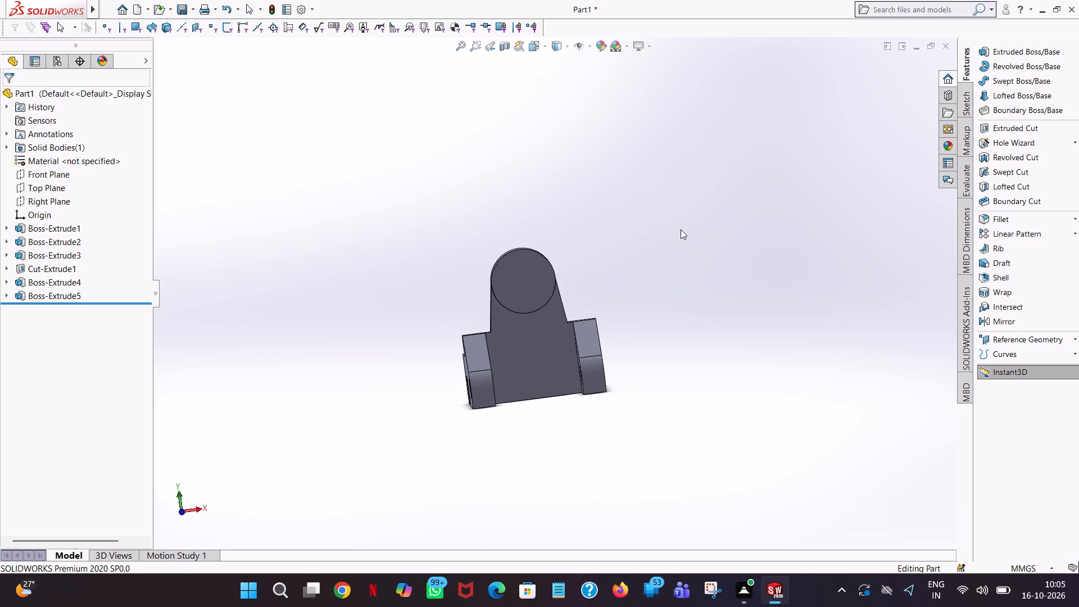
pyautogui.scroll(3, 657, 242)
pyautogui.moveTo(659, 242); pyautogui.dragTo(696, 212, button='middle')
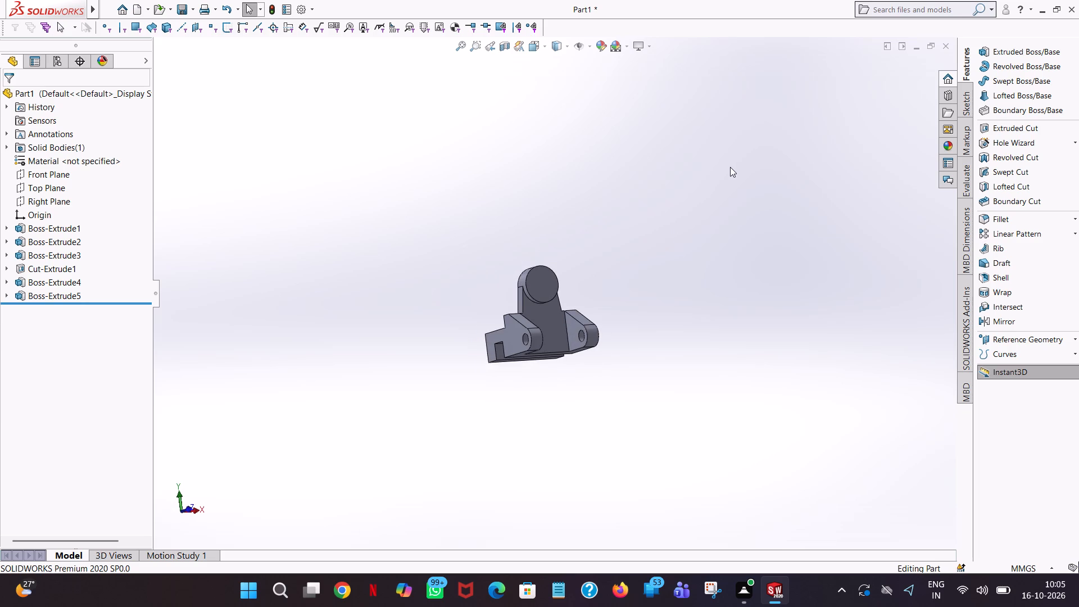
# Start an extruded-cut sketch on the hub's front face and draw a 10 mm radius circle centred on the hub.
pyautogui.moveTo(611, 292); pyautogui.dragTo(555, 329, button='middle')
pyautogui.scroll(2, 611, 292)
pyautogui.scroll(-7, 550, 322)
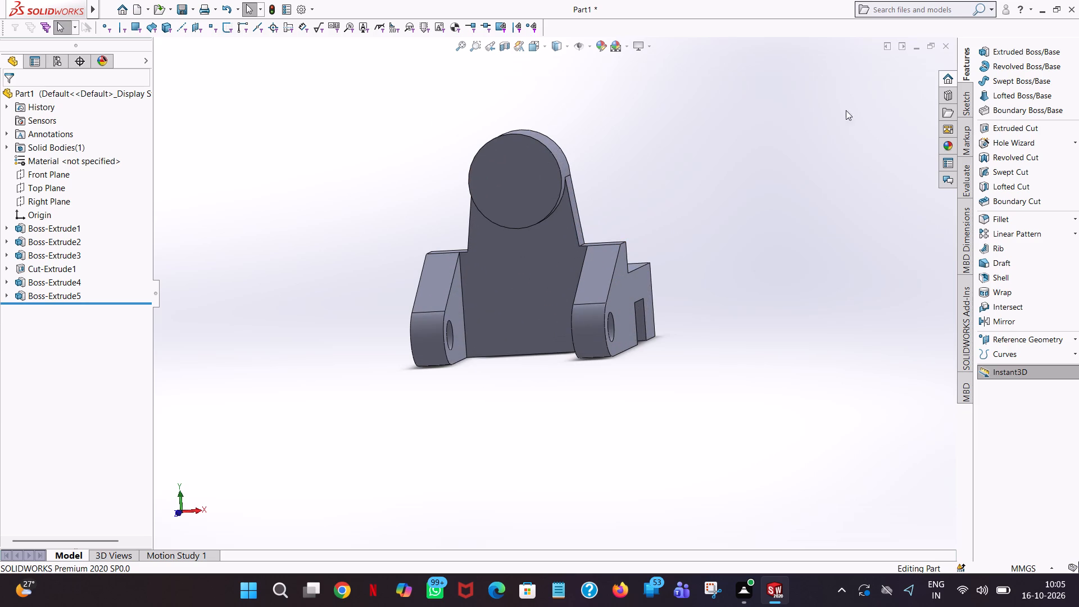
pyautogui.click(1017, 132)
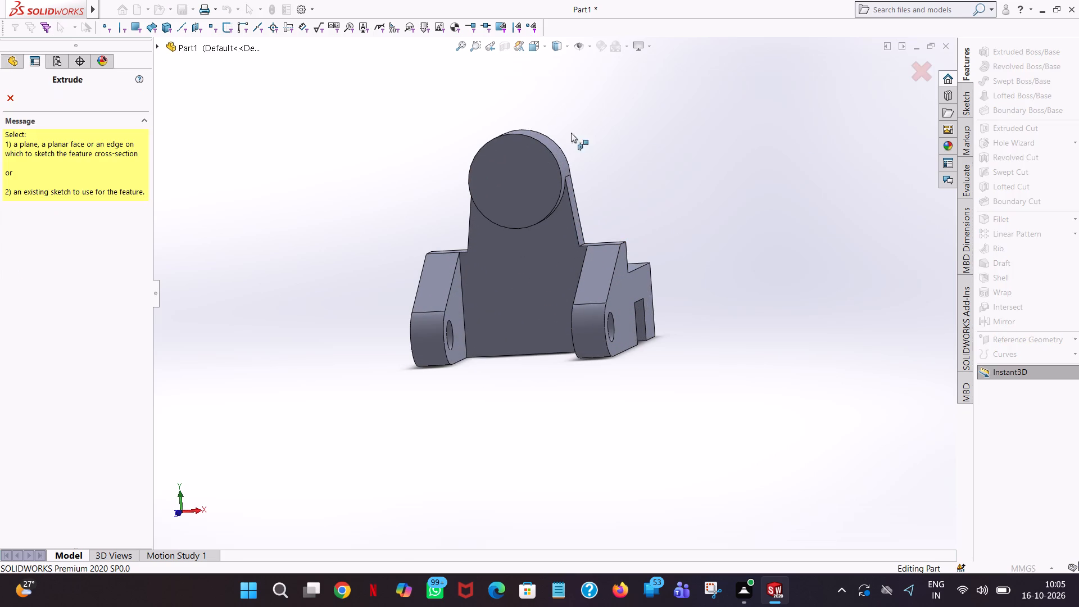
pyautogui.click(500, 177)
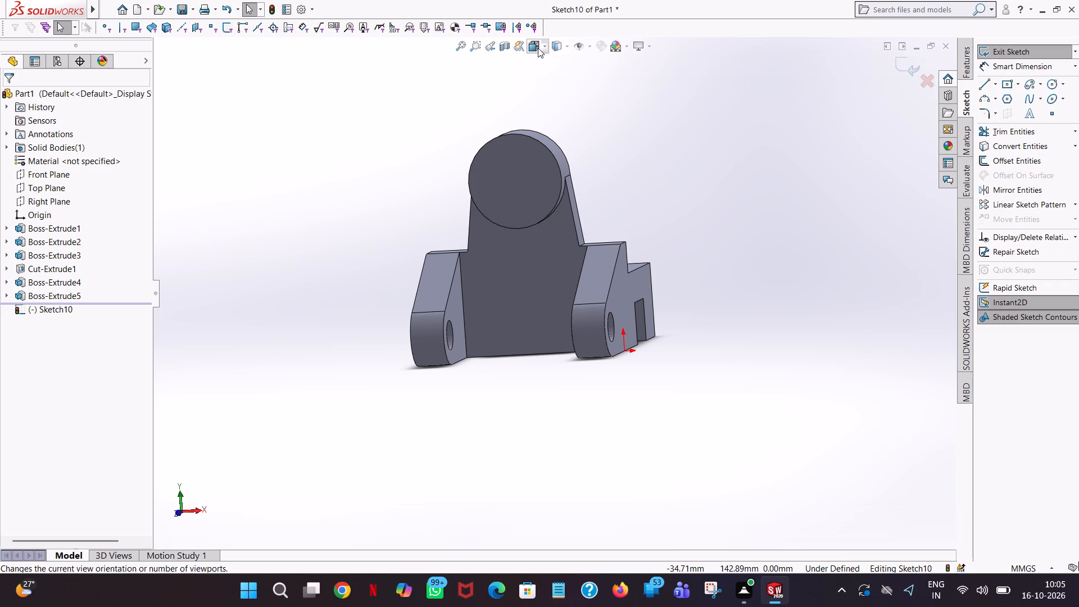
pyautogui.click(546, 48)
pyautogui.click(588, 106)
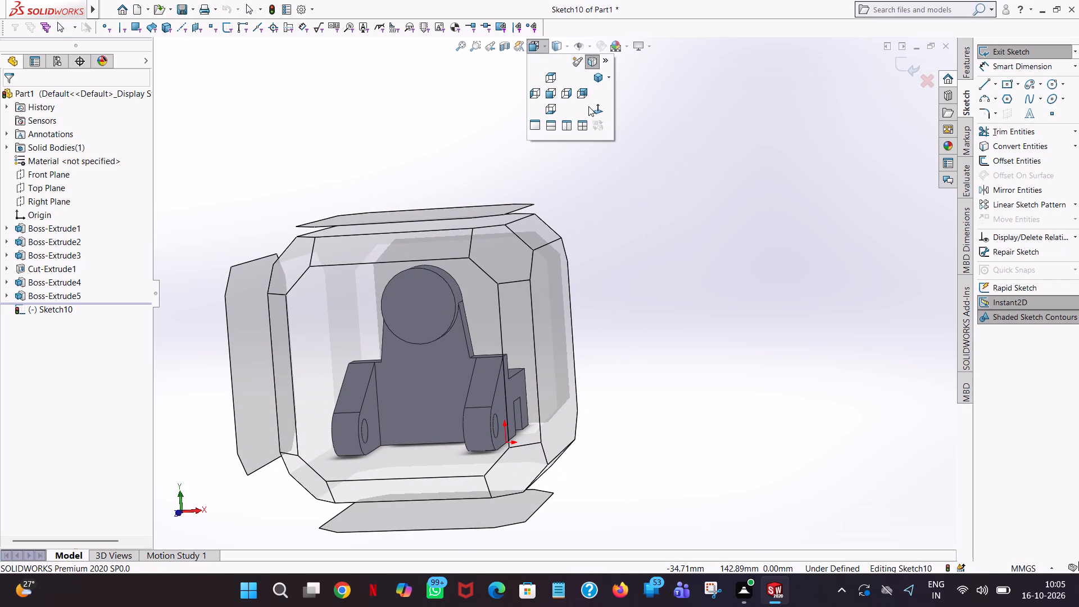
pyautogui.click(594, 106)
pyautogui.click(1051, 84)
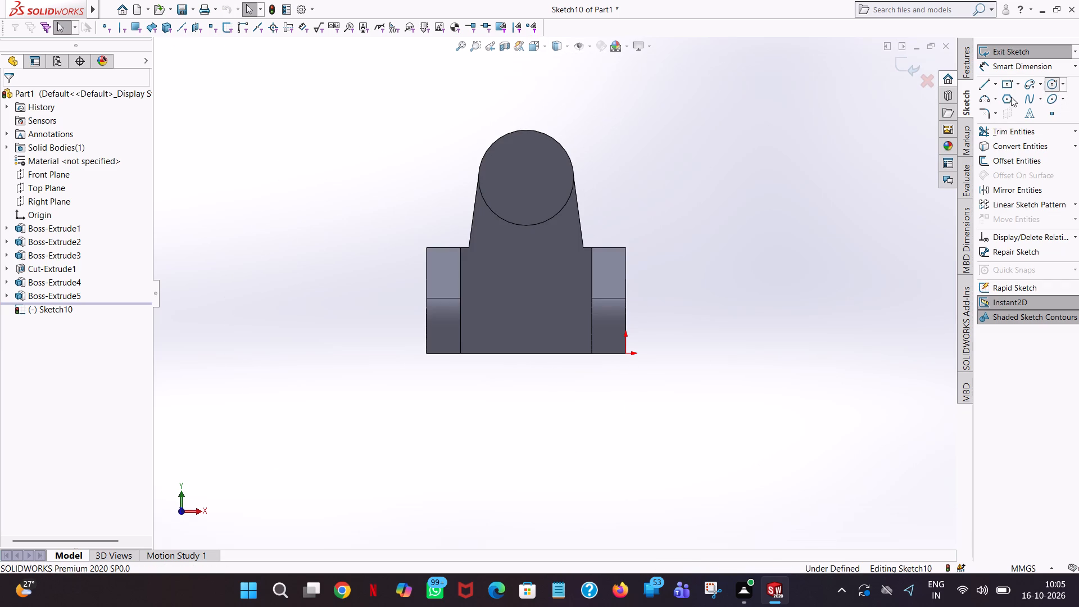
pyautogui.click(527, 178)
pyautogui.click(548, 158)
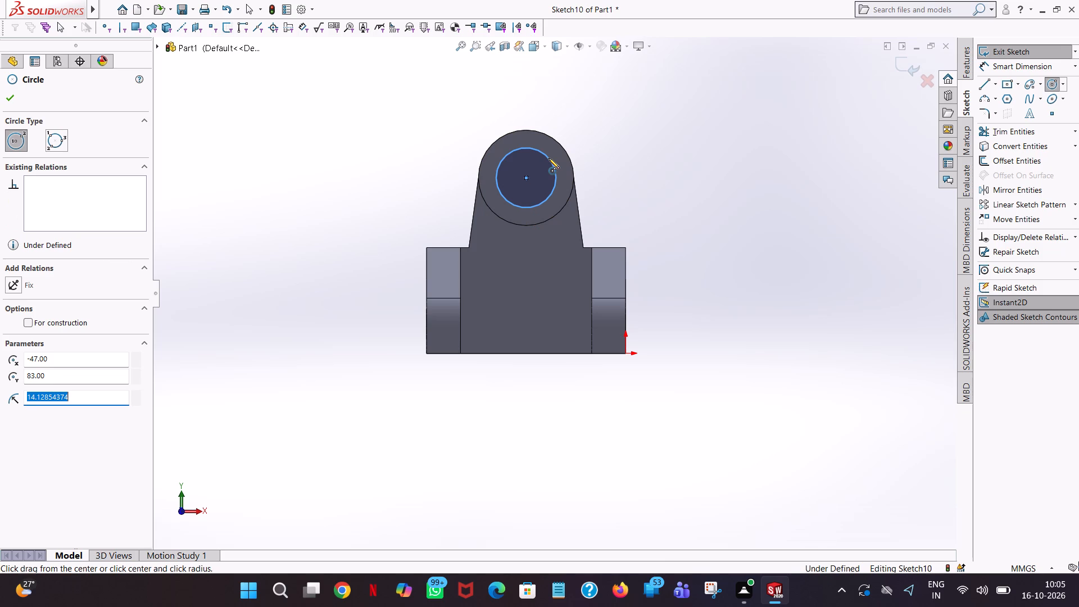
pyautogui.write('10')
pyautogui.press('Return')
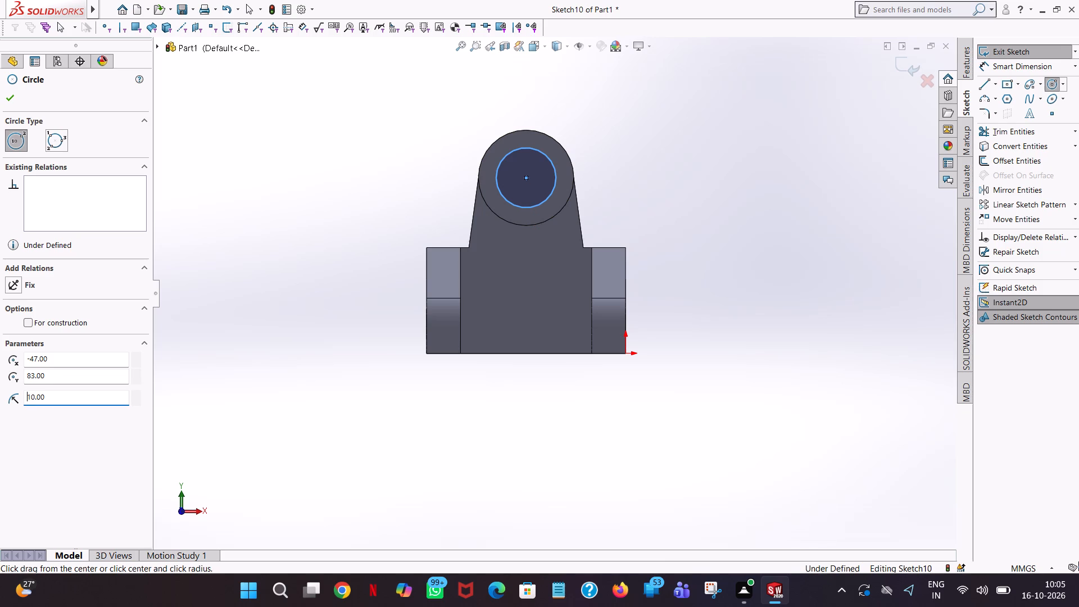
pyautogui.click(7, 96)
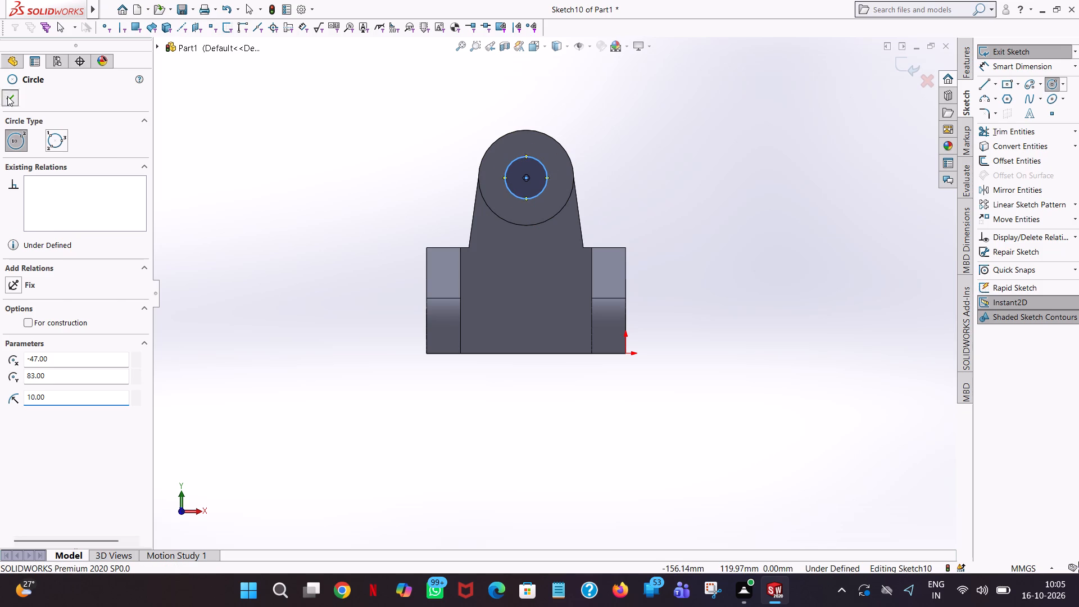
pyautogui.click(654, 153)
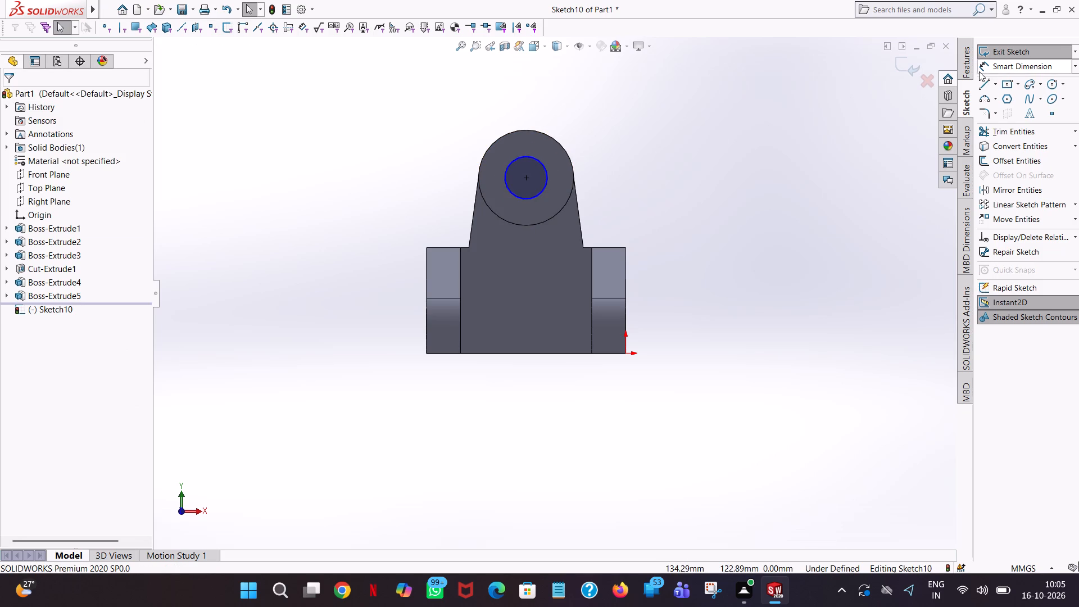
# Dimension the diameter of the circle on the hub face.
pyautogui.click(1015, 66)
pyautogui.click(547, 170)
pyautogui.click(700, 206)
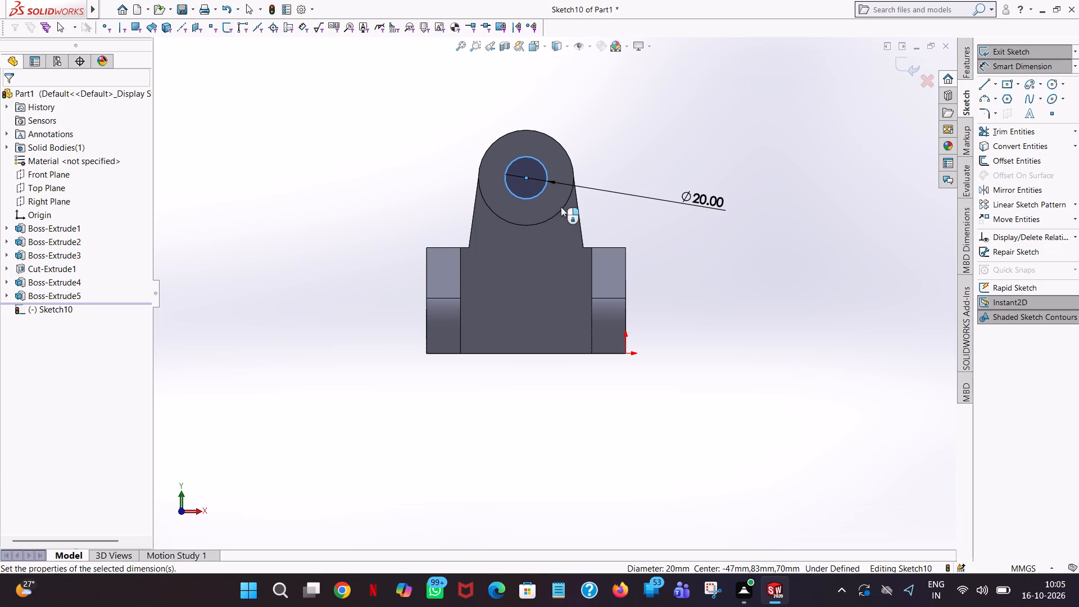
pyautogui.click(652, 185)
pyautogui.click(711, 99)
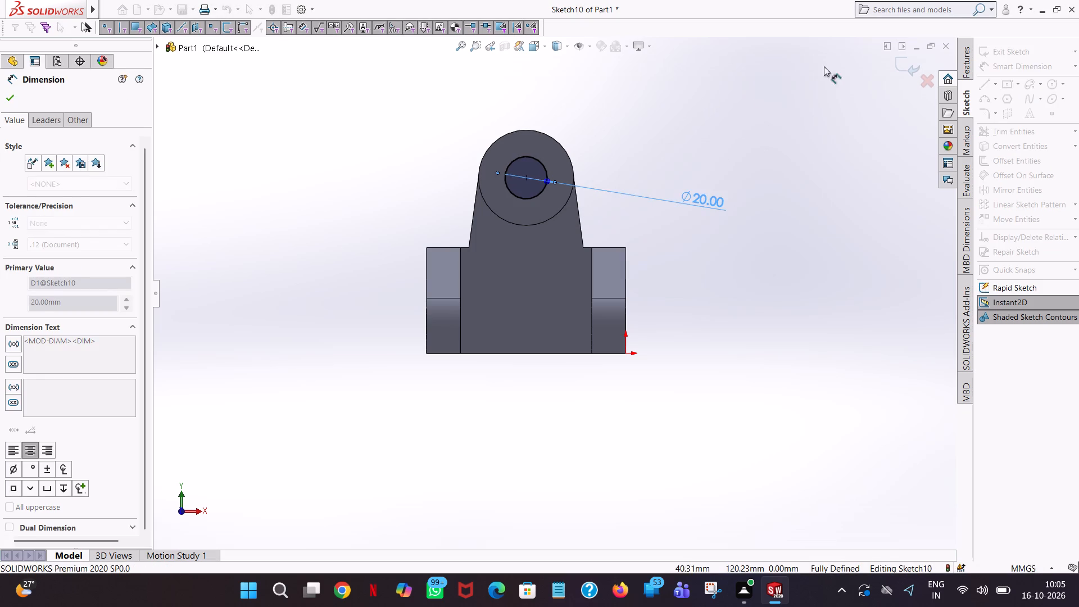
# Extrude-cut the circle blind 101 mm through the hub to form the bore.
pyautogui.click(970, 66)
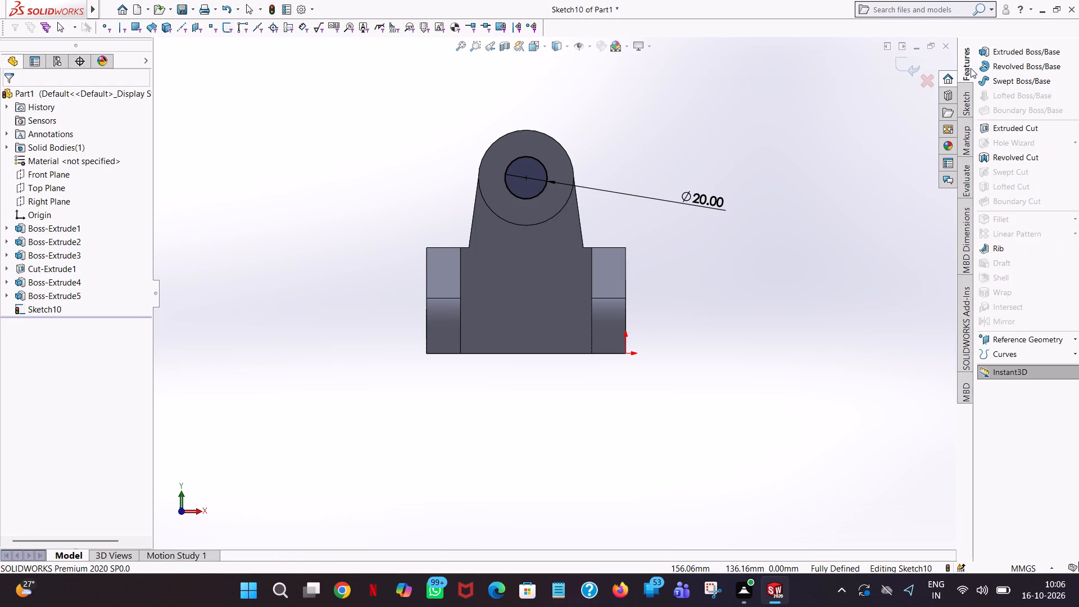
pyautogui.click(1028, 134)
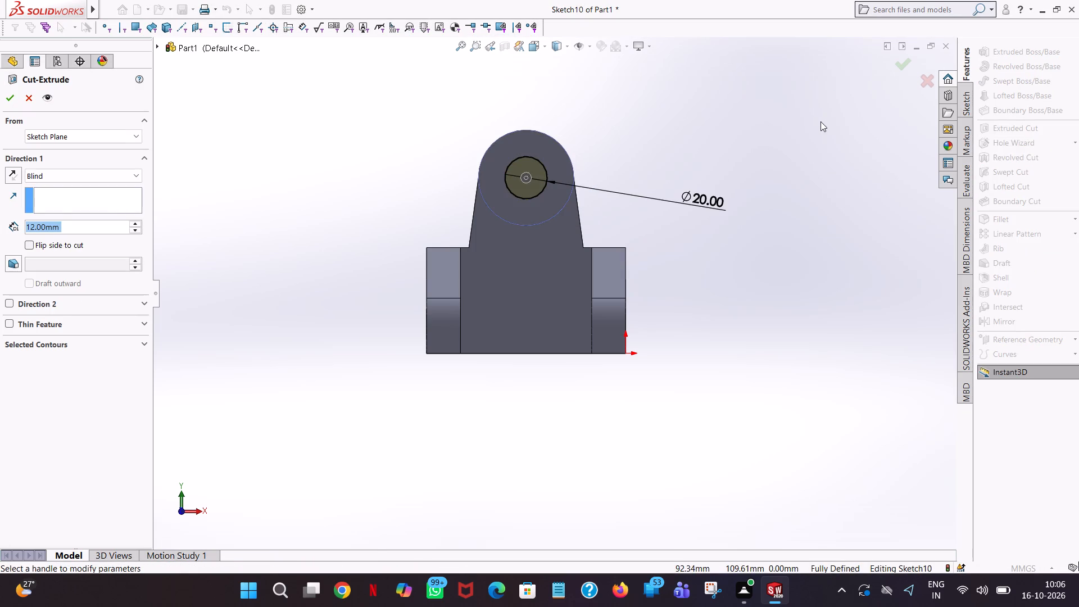
pyautogui.moveTo(818, 121); pyautogui.dragTo(615, 148, button='middle')
pyautogui.scroll(1, 817, 121)
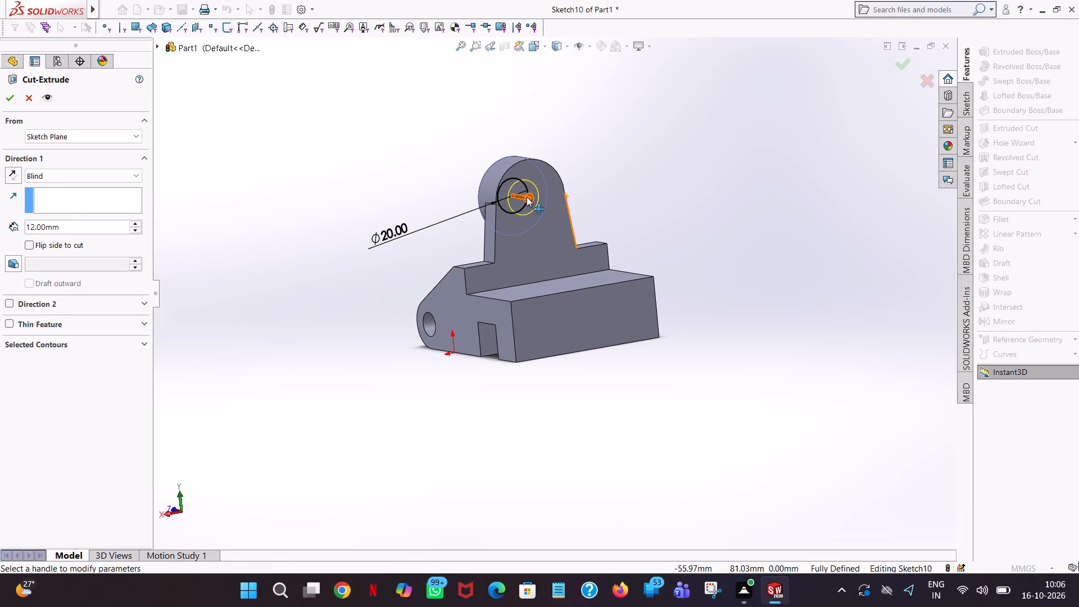
pyautogui.moveTo(527, 197); pyautogui.dragTo(602, 208)
pyautogui.click(9, 96)
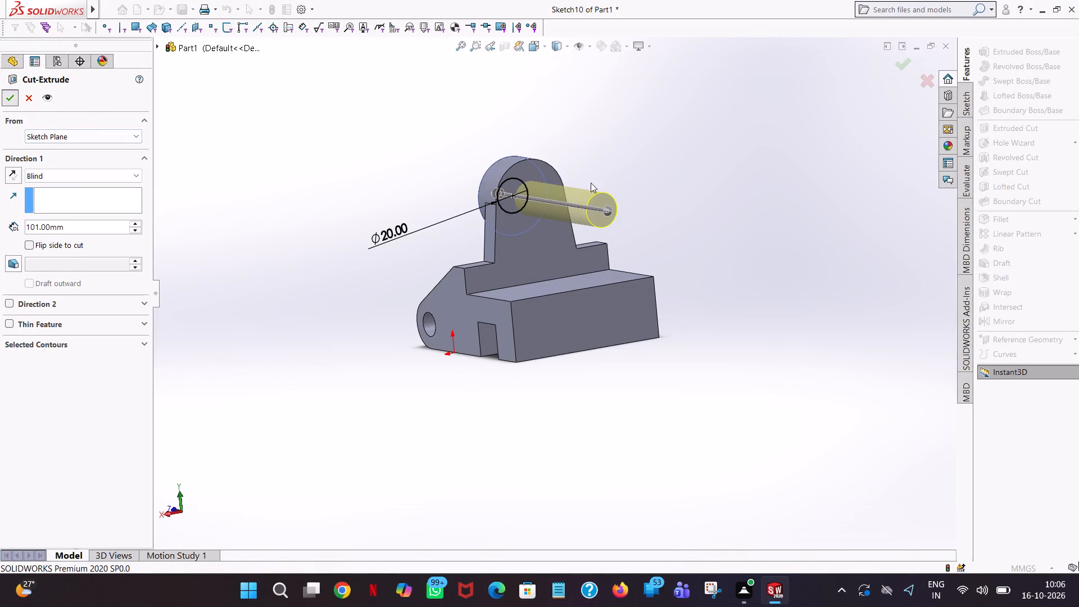
pyautogui.click(660, 176)
# Examine the bracket from several angles, checking the hub bore, the web, the arms and the base block.
pyautogui.scroll(1, 642, 184)
pyautogui.moveTo(730, 170); pyautogui.dragTo(810, 221, button='middle')
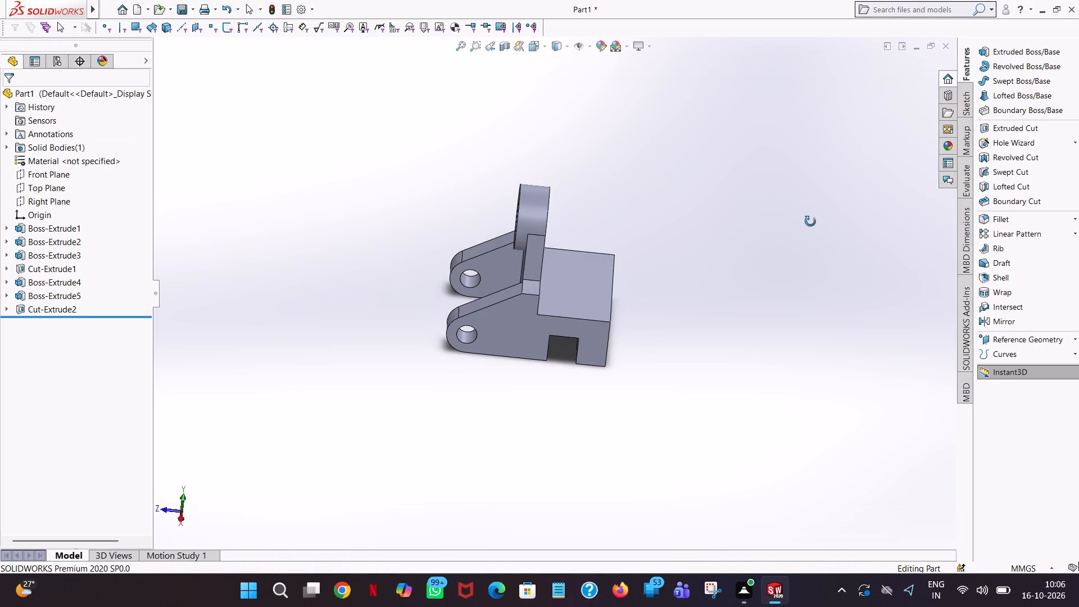
pyautogui.moveTo(810, 221); pyautogui.dragTo(817, 173, button='middle')
pyautogui.scroll(2, 814, 209)
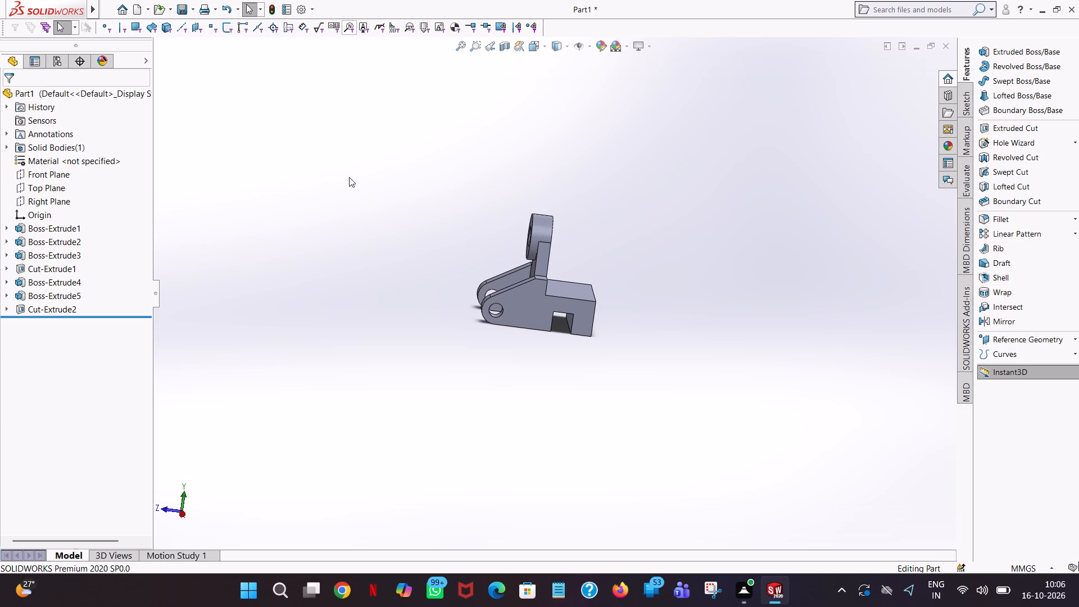
pyautogui.moveTo(352, 178); pyautogui.dragTo(480, 207, button='middle')
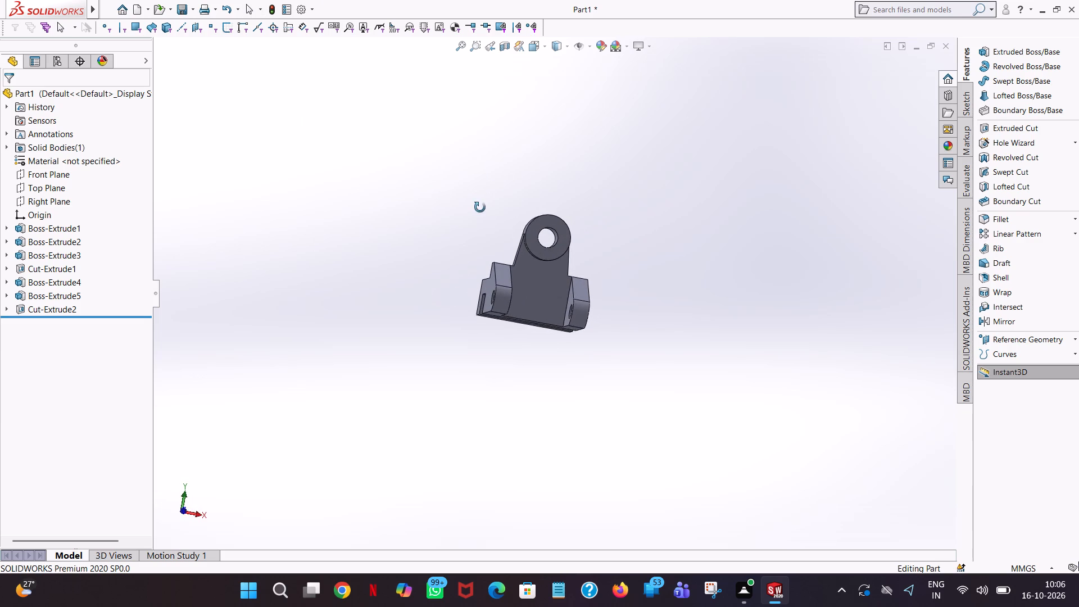
pyautogui.moveTo(480, 207); pyautogui.dragTo(479, 212, button='middle')
pyautogui.scroll(-6, 563, 264)
pyautogui.moveTo(559, 268); pyautogui.dragTo(554, 260, button='middle')
pyautogui.scroll(2, 554, 260)
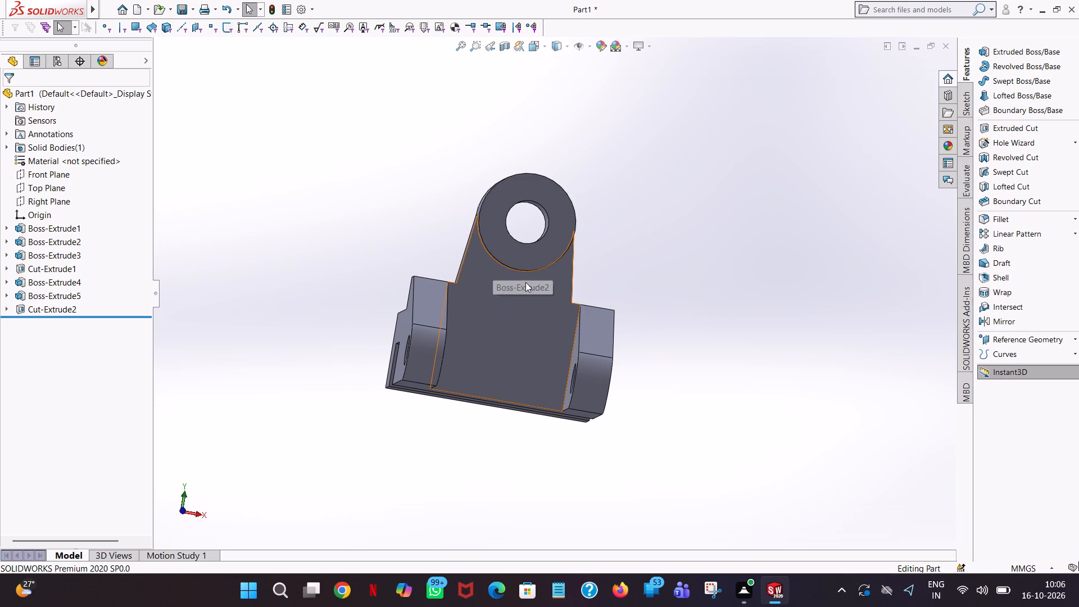
pyautogui.moveTo(668, 296); pyautogui.dragTo(649, 360, button='middle')
pyautogui.scroll(1, 634, 366)
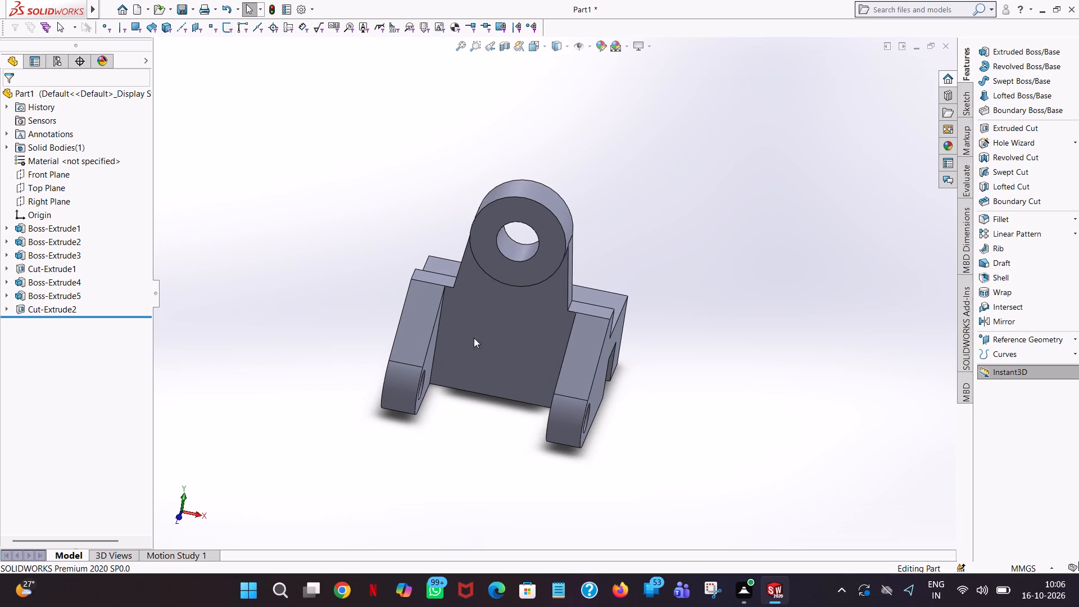
pyautogui.scroll(-4, 518, 320)
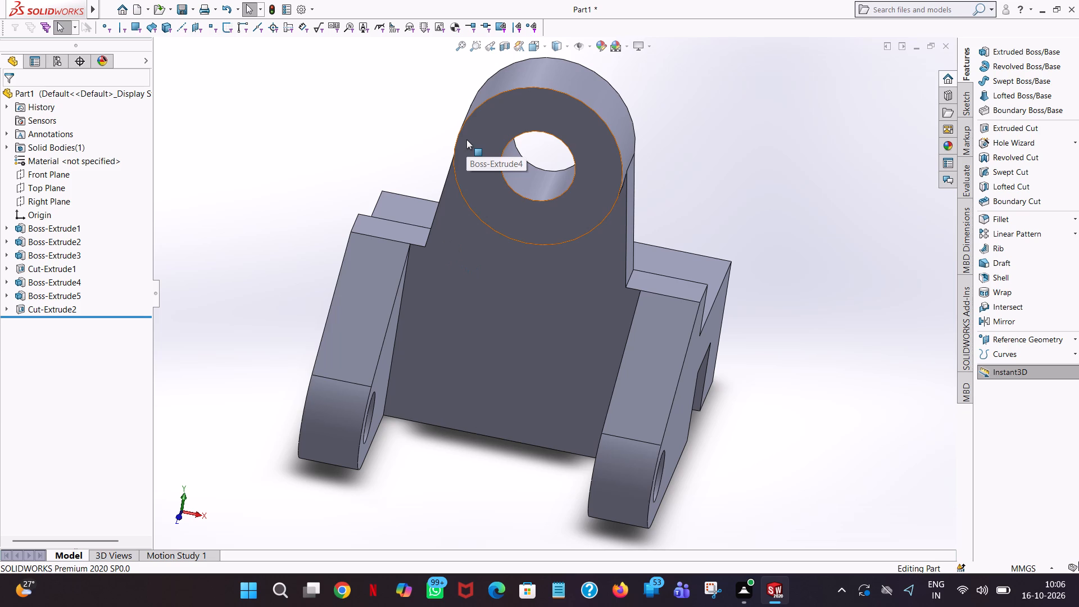
pyautogui.moveTo(802, 125); pyautogui.dragTo(727, 144, button='middle')
pyautogui.scroll(1, 733, 142)
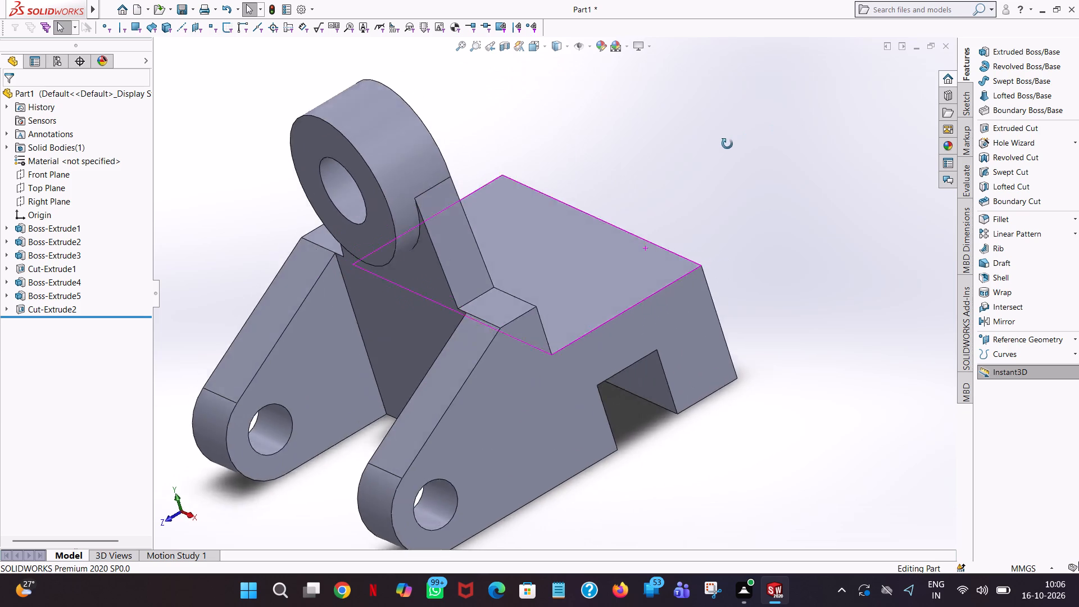
pyautogui.moveTo(727, 144); pyautogui.dragTo(700, 152, button='middle')
pyautogui.scroll(1, 700, 152)
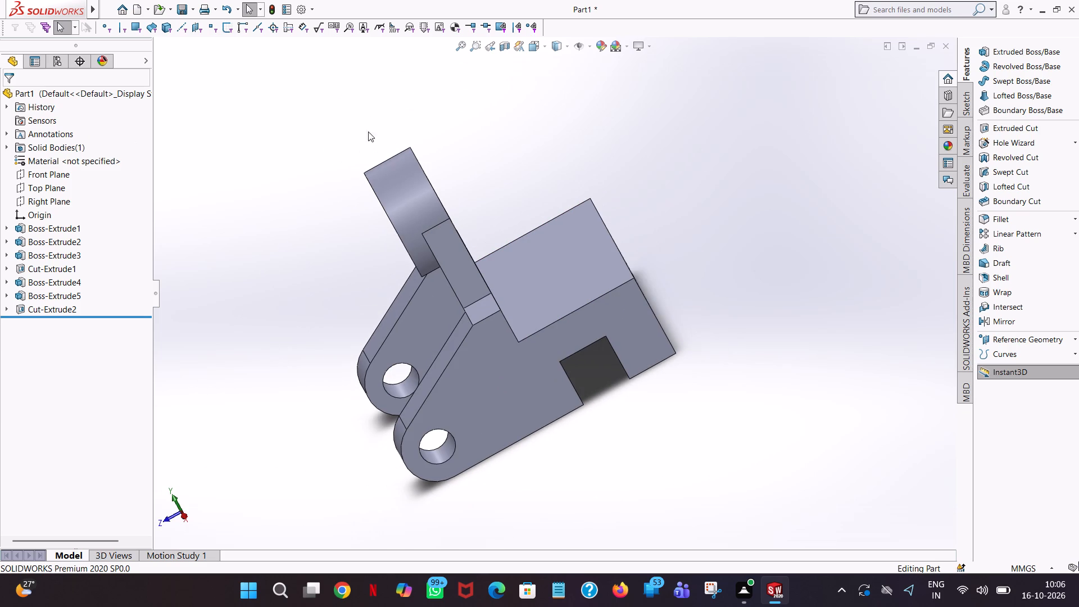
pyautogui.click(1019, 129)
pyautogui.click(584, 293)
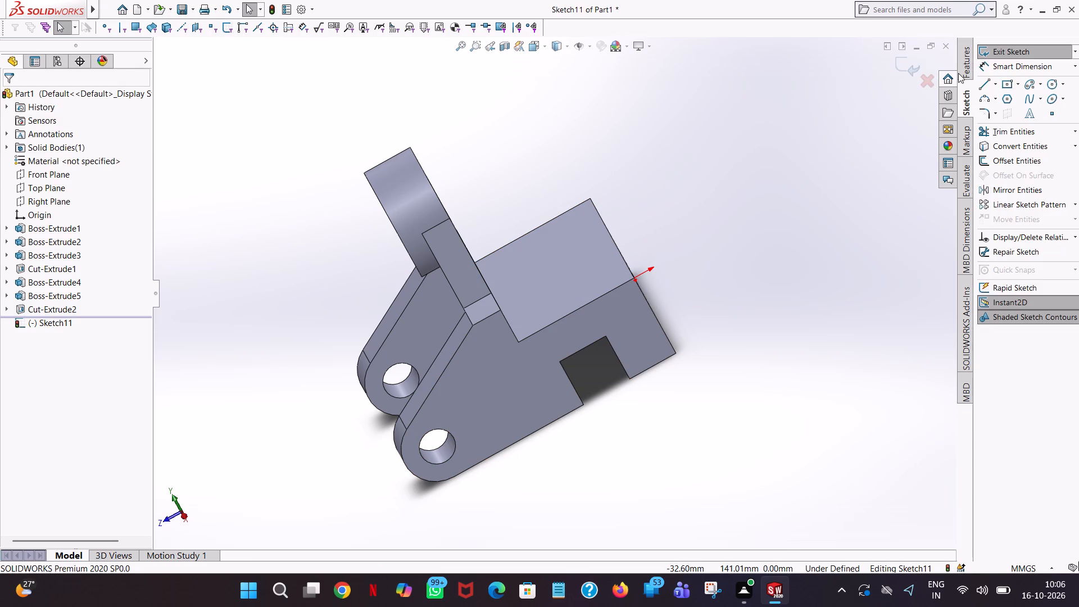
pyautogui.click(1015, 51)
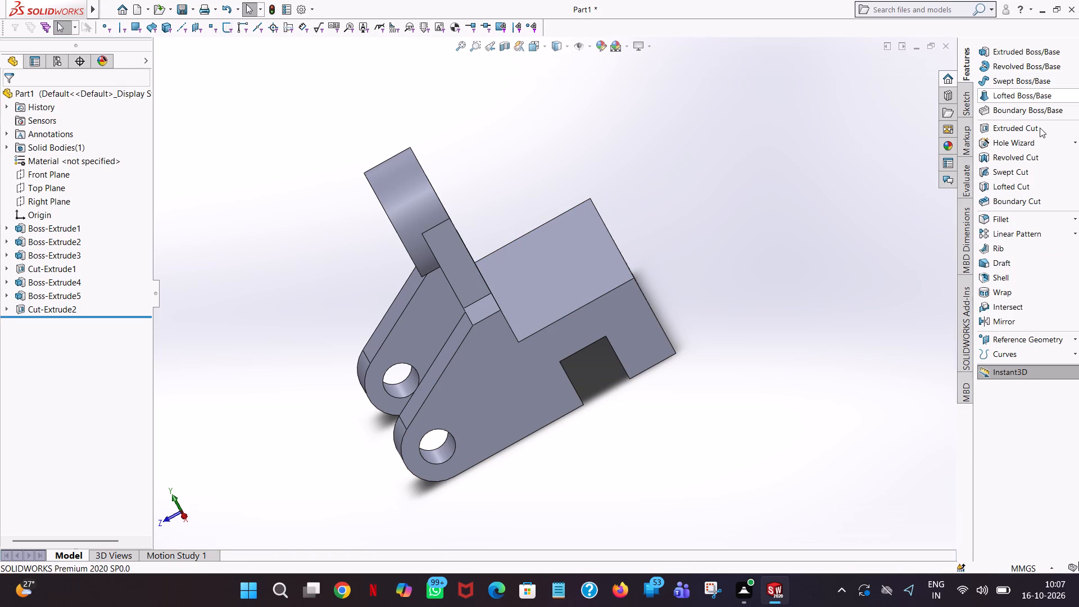
# Start an extruded-cut sketch on the base block's top face and draw a 30 mm line along its side edge from the hub-side corner.
pyautogui.click(1005, 130)
pyautogui.moveTo(607, 144); pyautogui.dragTo(624, 202, button='middle')
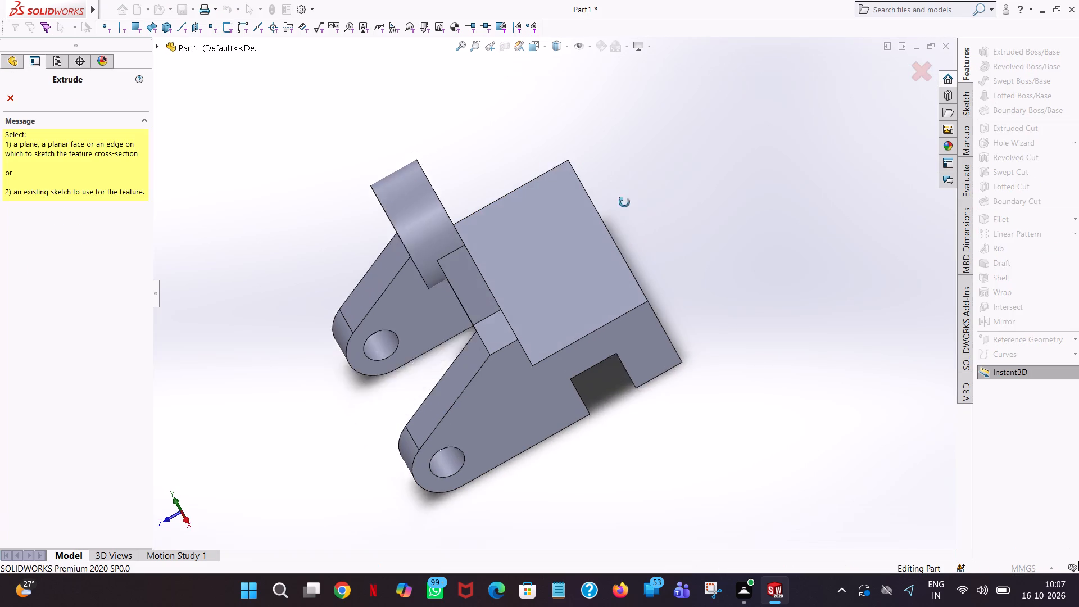
pyautogui.moveTo(624, 202); pyautogui.dragTo(638, 238, button='middle')
pyautogui.scroll(-1, 638, 237)
pyautogui.scroll(1, 638, 238)
pyautogui.click(532, 252)
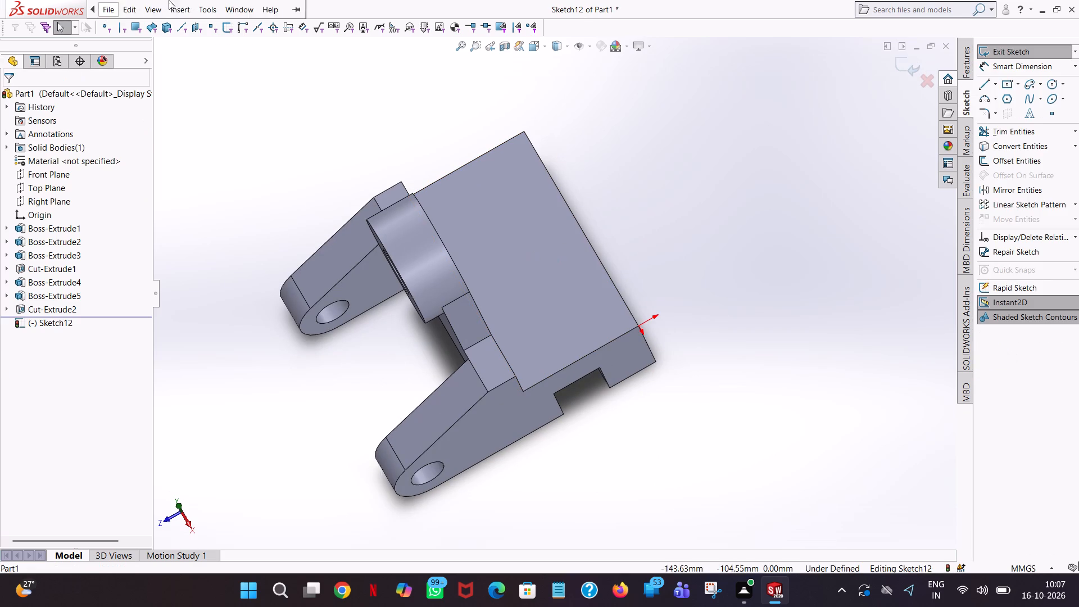
pyautogui.click(545, 47)
pyautogui.click(595, 107)
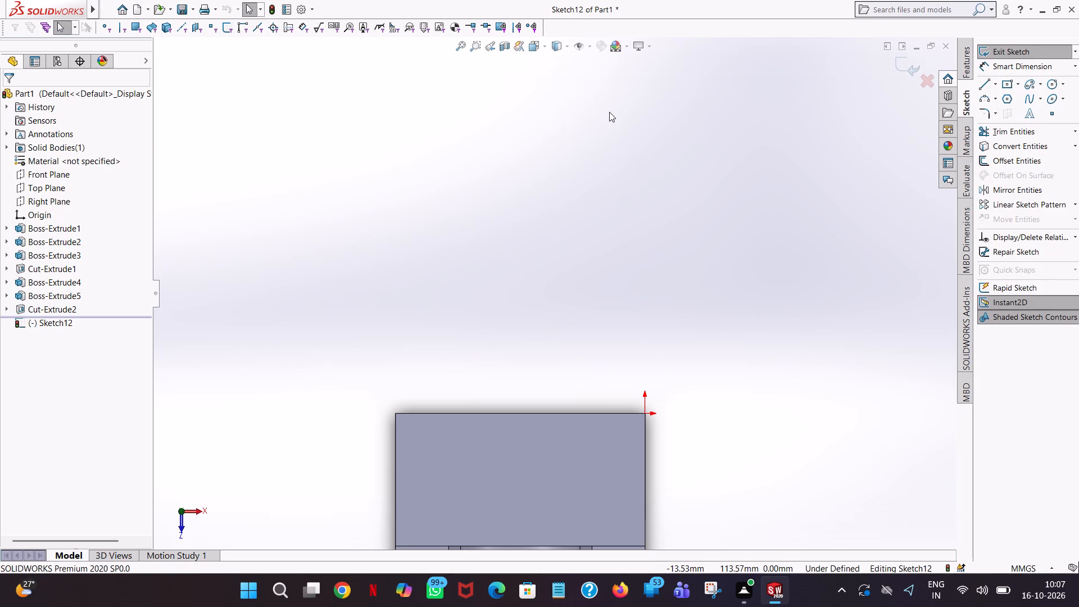
pyautogui.scroll(2, 584, 177)
pyautogui.scroll(-2, 578, 239)
pyautogui.scroll(3, 585, 257)
pyautogui.scroll(1, 582, 337)
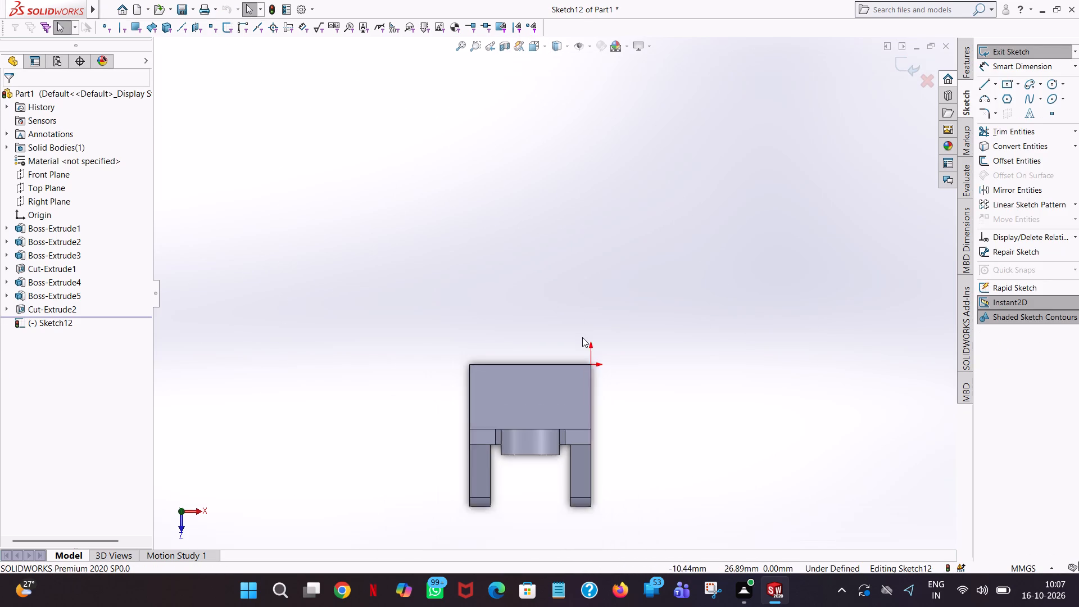
pyautogui.scroll(1, 582, 337)
pyautogui.scroll(3, 557, 408)
pyautogui.scroll(-4, 560, 373)
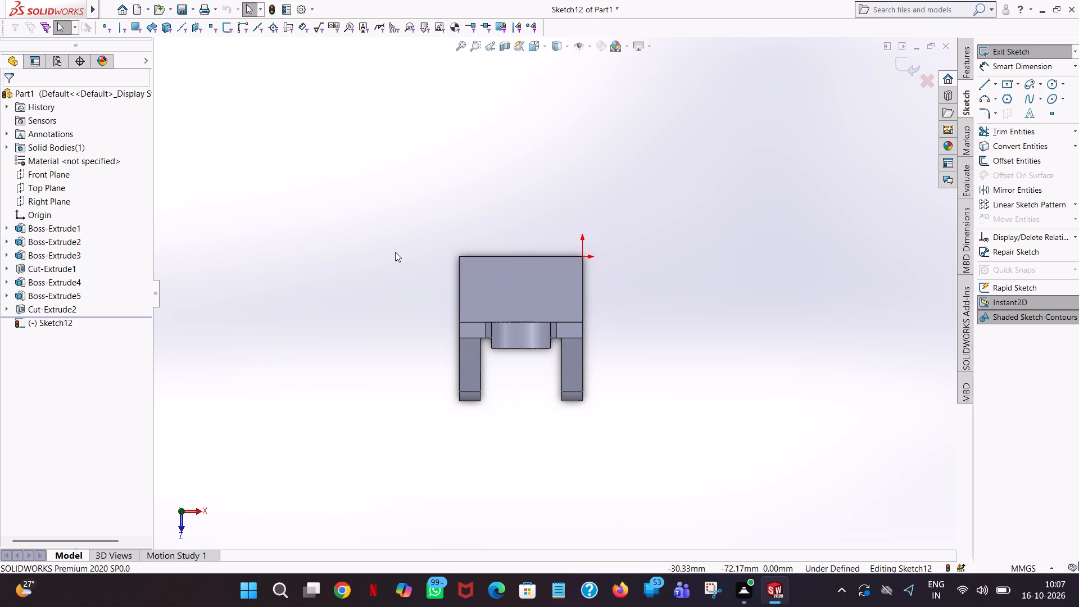
pyautogui.click(981, 85)
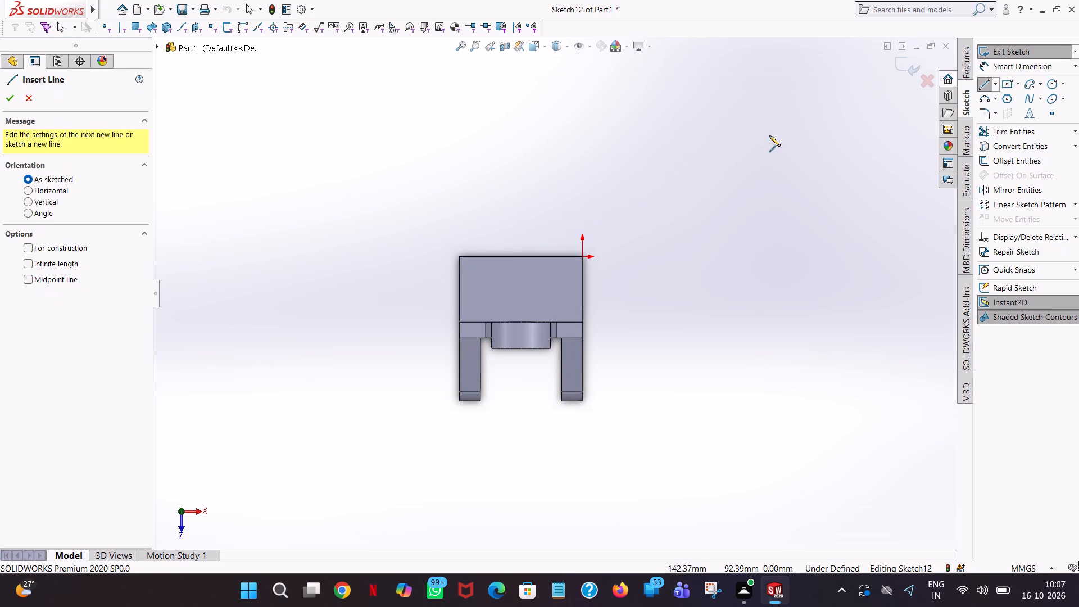
pyautogui.click(582, 322)
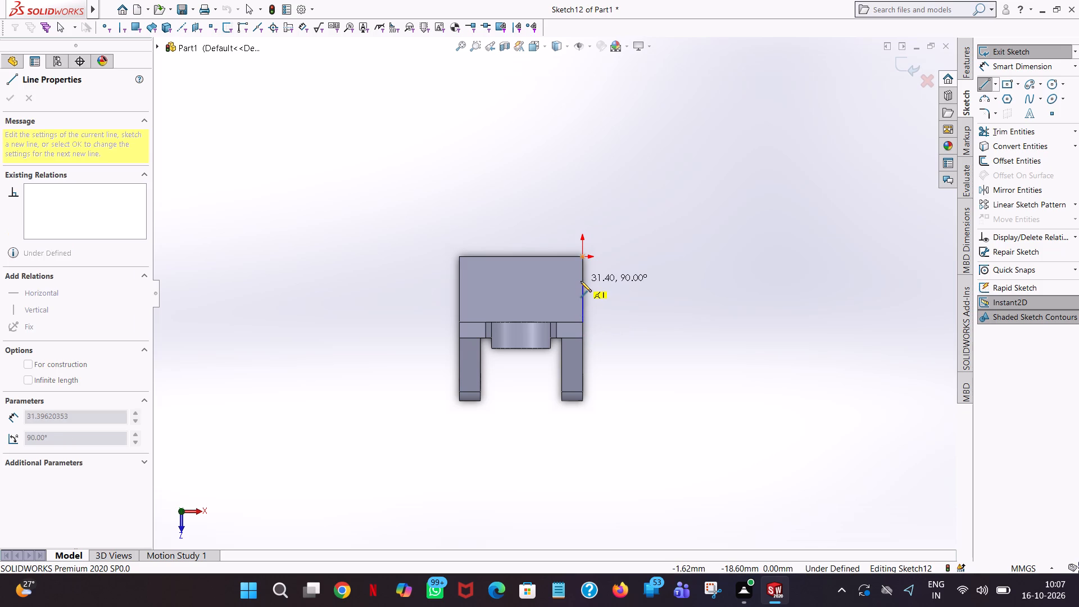
pyautogui.click(581, 281)
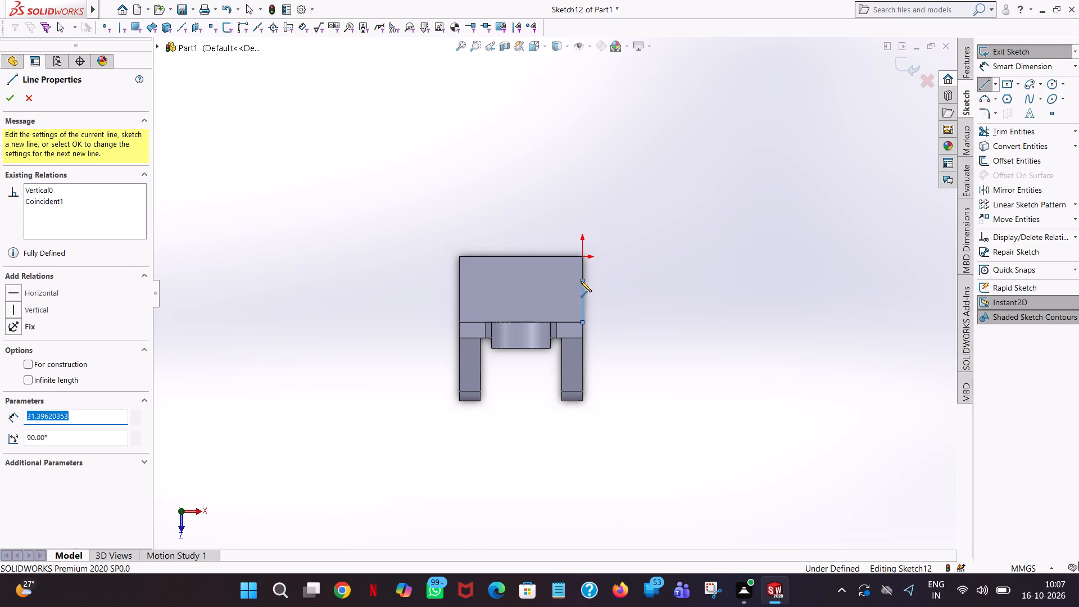
pyautogui.write('30')
pyautogui.press('Return')
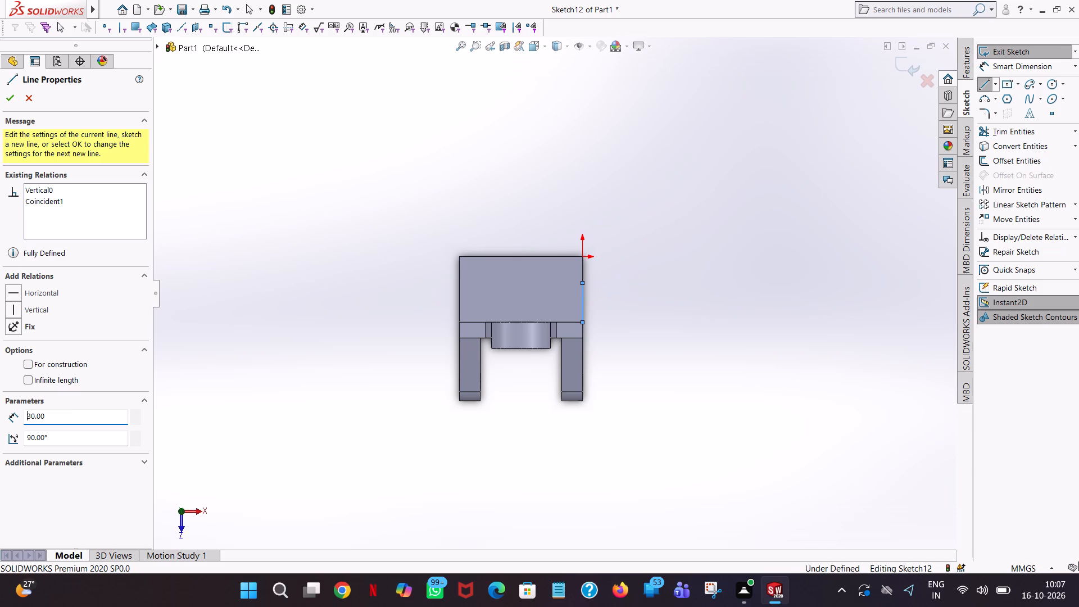
# Draw a 20 mm horizontal line inward across the base top from the free end of the 30 mm edge line.
pyautogui.scroll(-5, 581, 281)
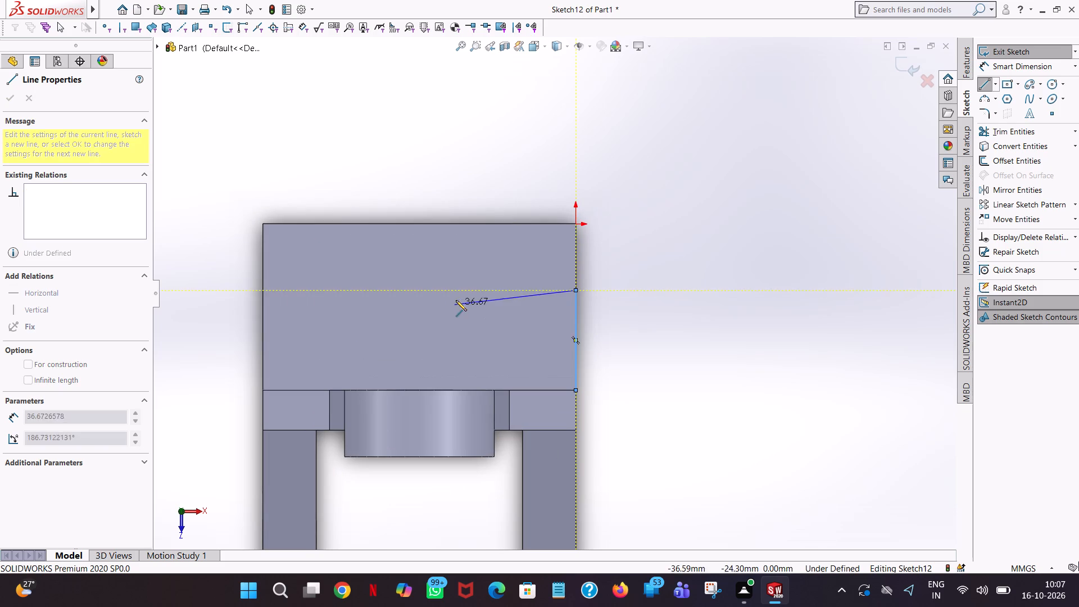
pyautogui.click(460, 292)
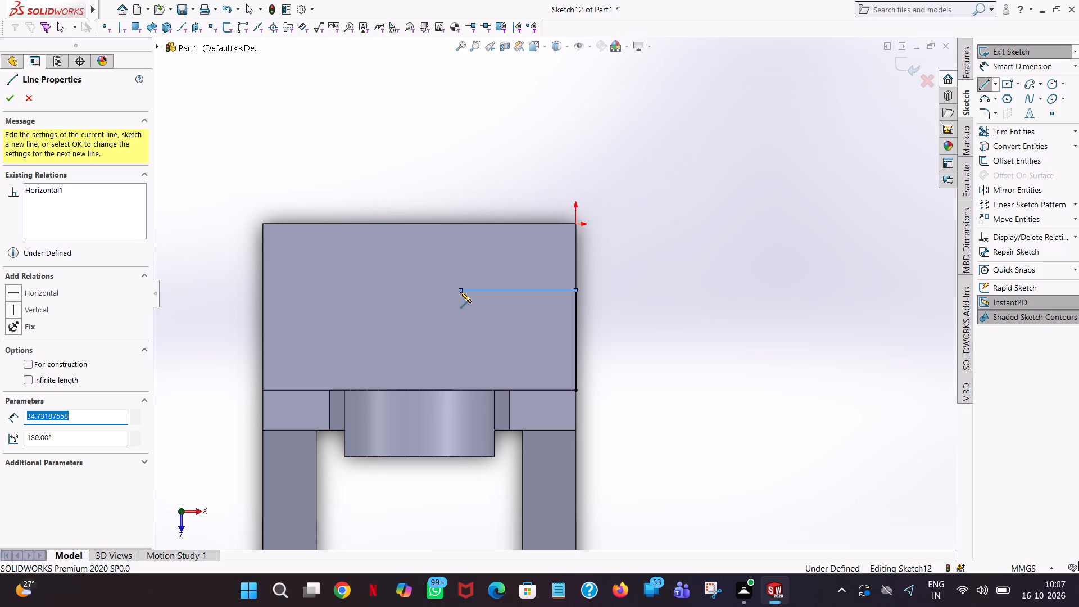
pyautogui.write('20')
pyautogui.press('Return')
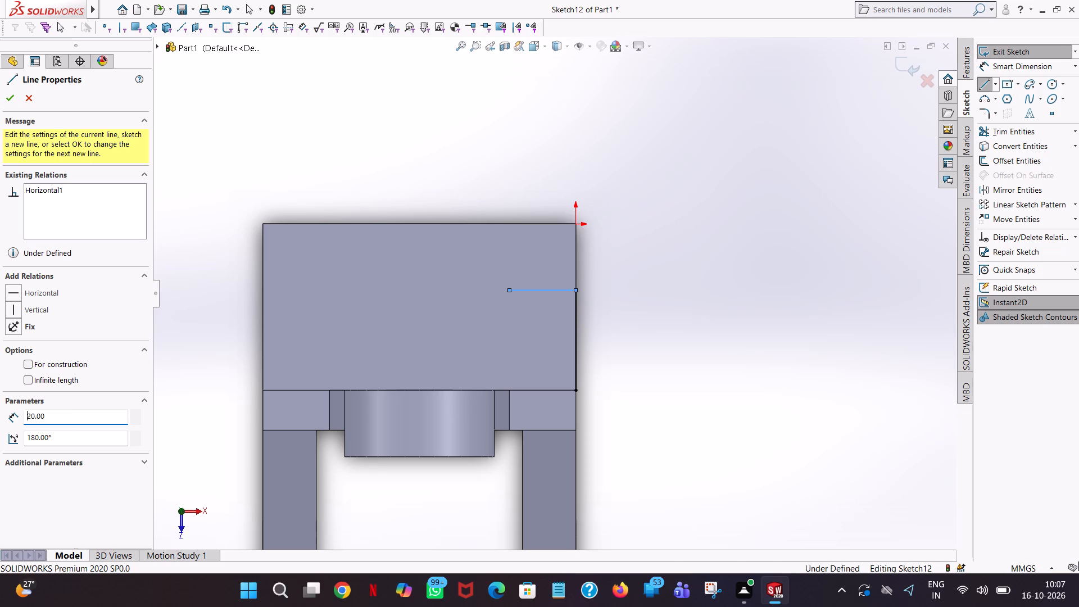
pyautogui.moveTo(459, 292); pyautogui.dragTo(450, 301, button='right')
pyautogui.rightClick(486, 306)
pyautogui.click(511, 314)
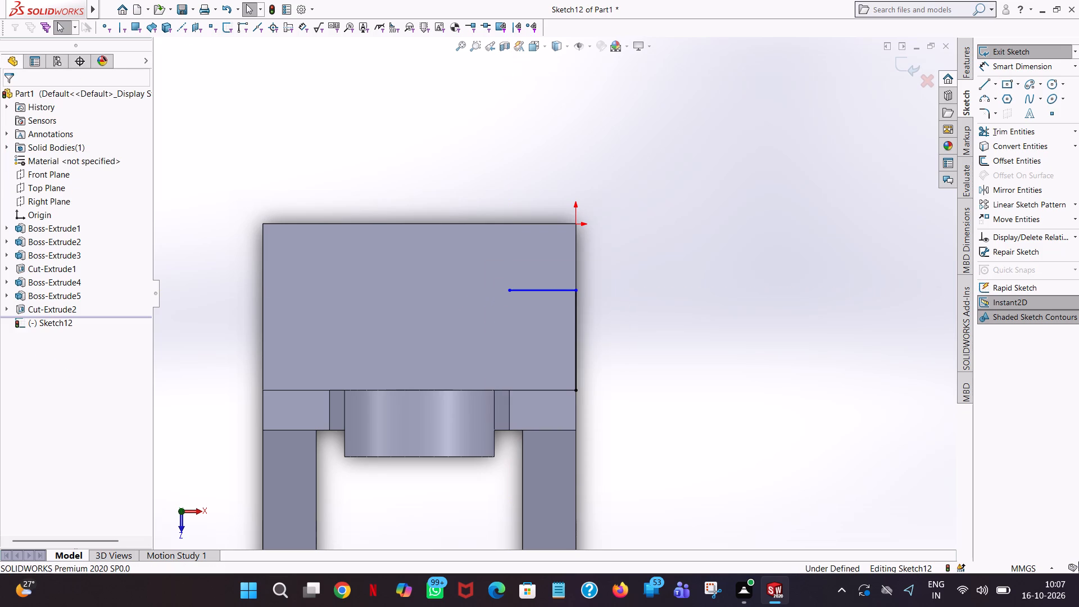
# Draw a circle of 6 mm radius centred on the inner end of the 20 mm line.
pyautogui.click(1050, 84)
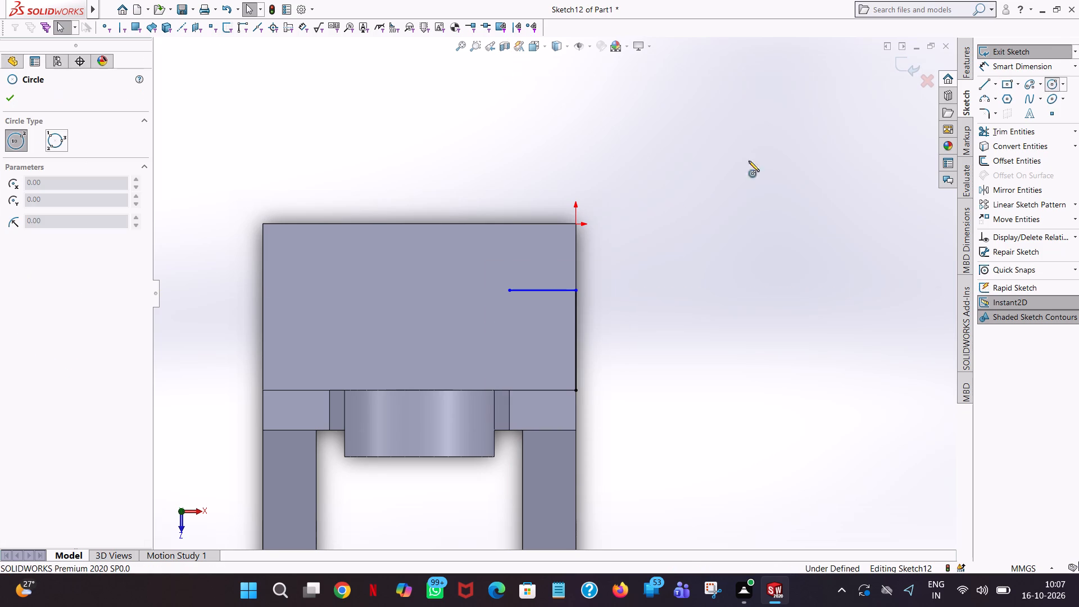
pyautogui.click(507, 290)
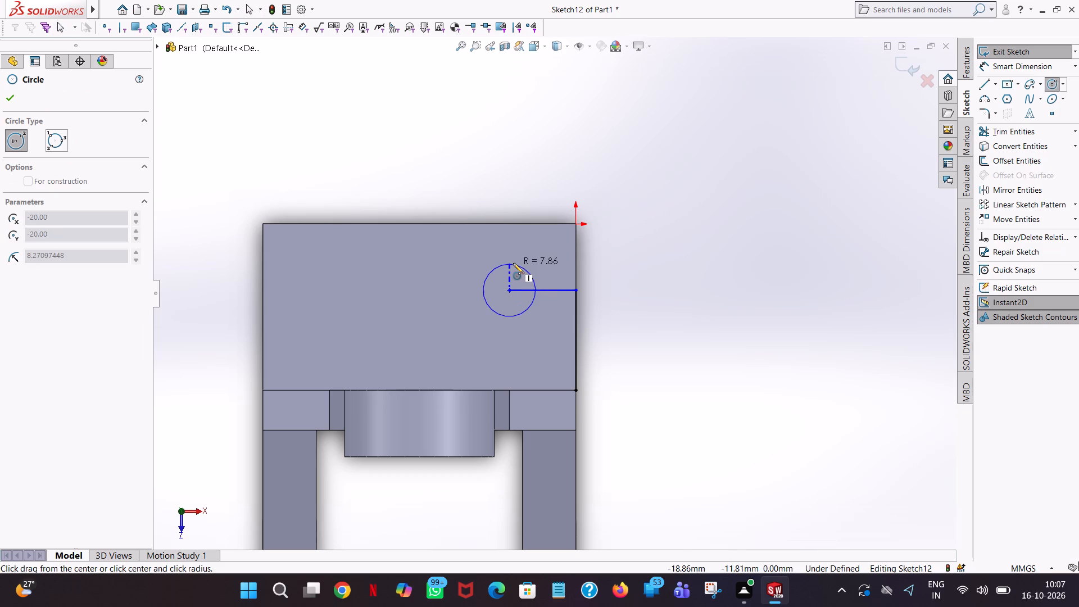
pyautogui.click(513, 263)
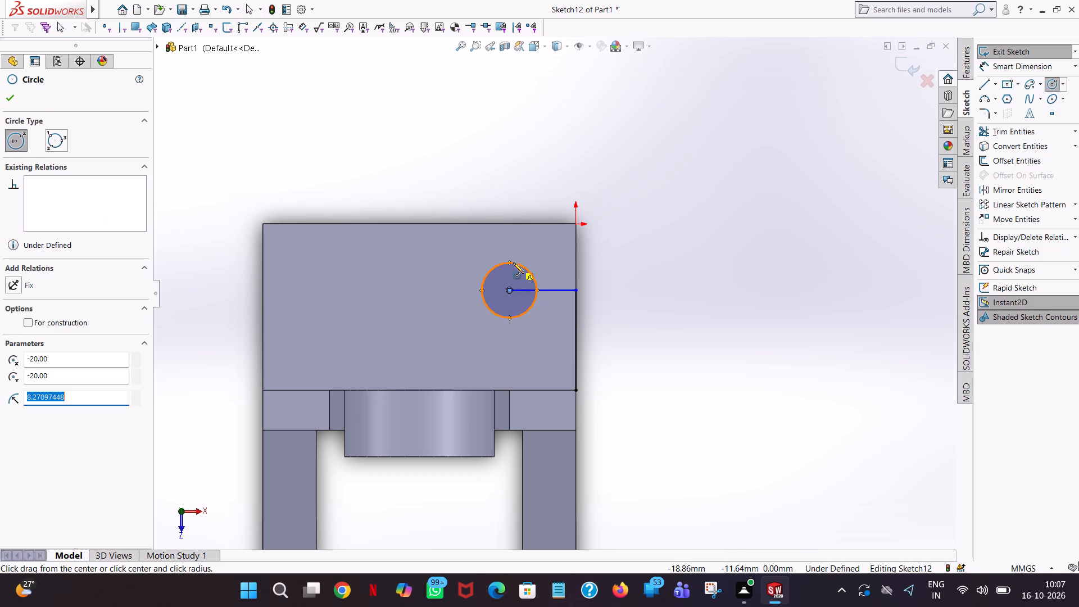
pyautogui.press('6')
pyautogui.press('Return')
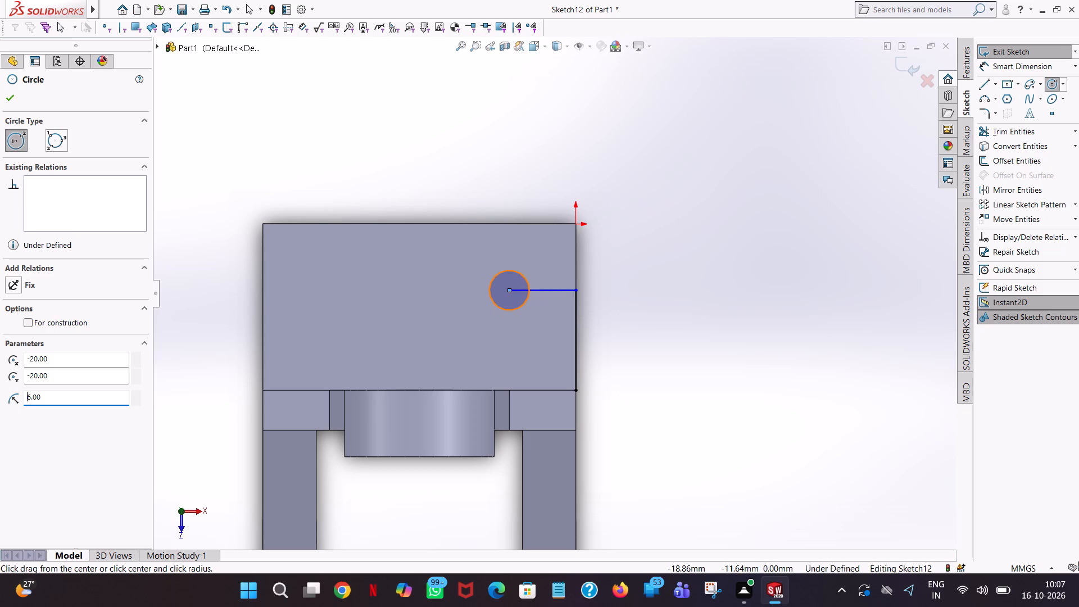
pyautogui.rightClick(513, 262)
pyautogui.click(584, 271)
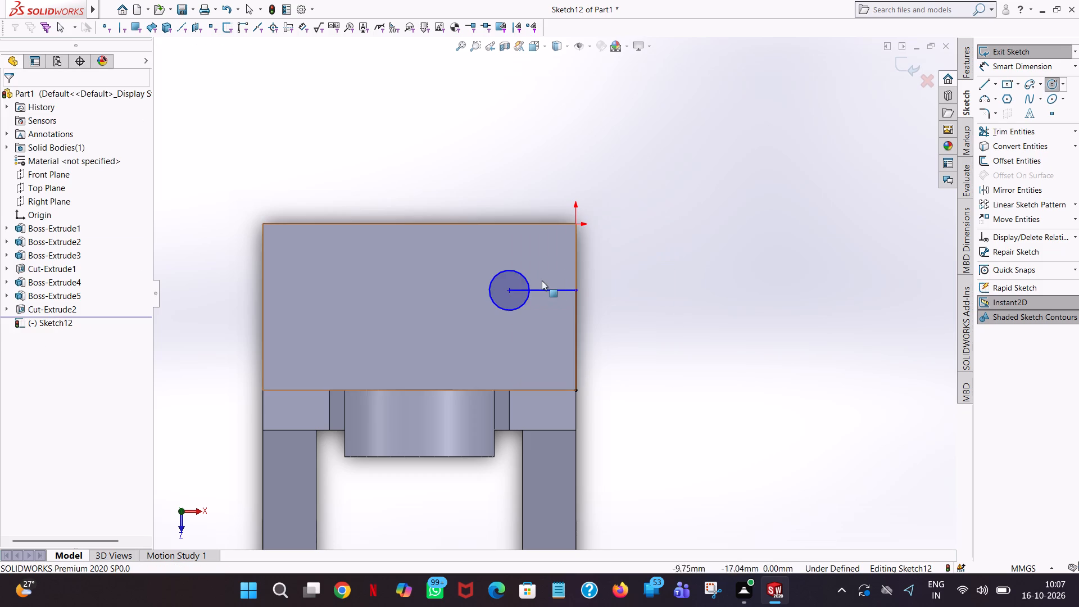
# Set the circle's radius to 12 mm.
pyautogui.click(523, 273)
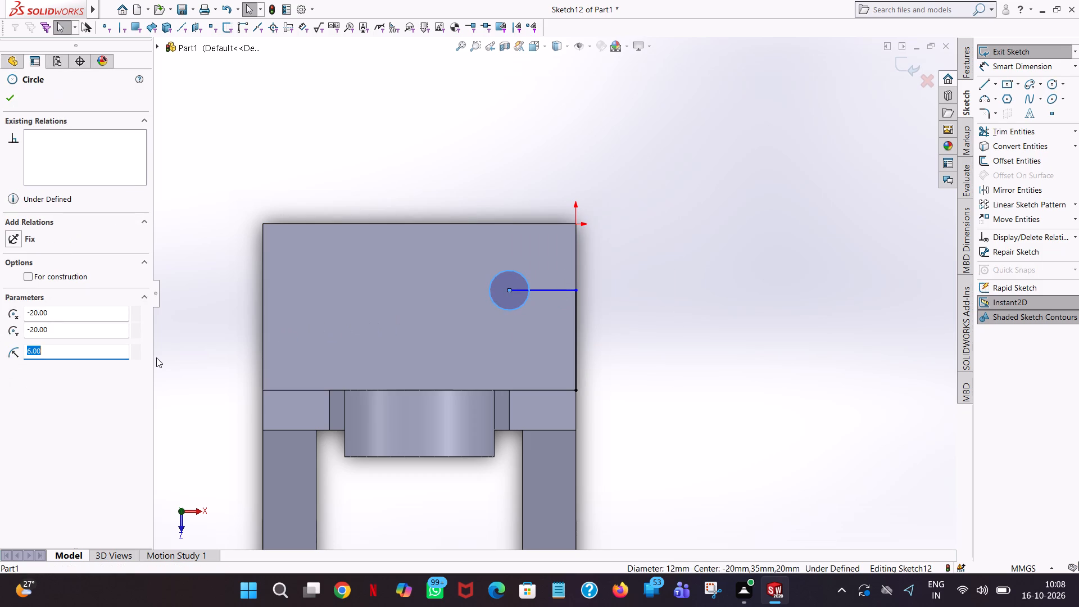
pyautogui.write('12')
pyautogui.press('Return')
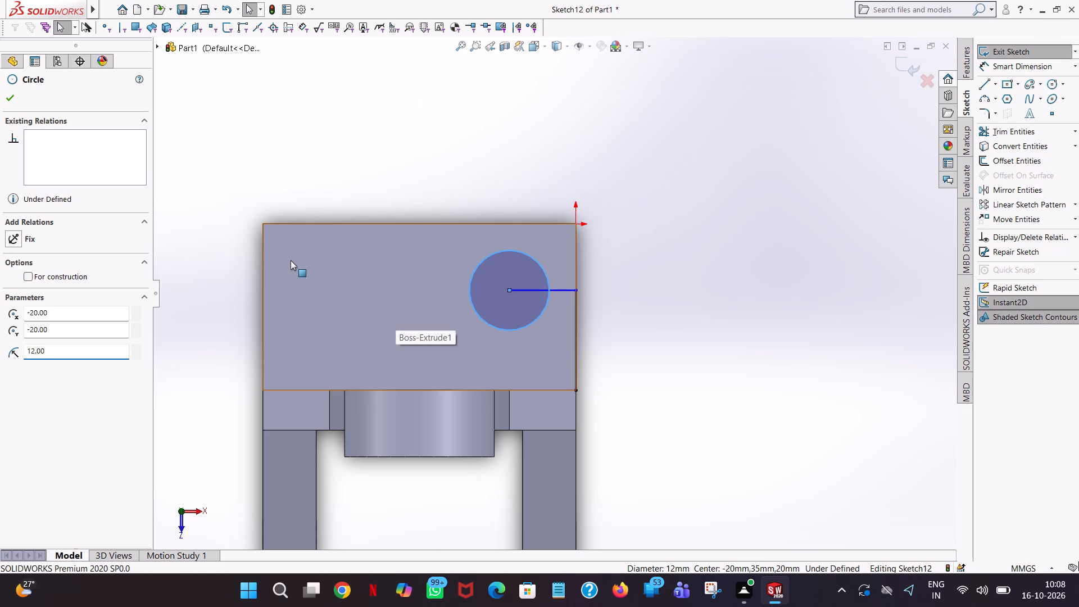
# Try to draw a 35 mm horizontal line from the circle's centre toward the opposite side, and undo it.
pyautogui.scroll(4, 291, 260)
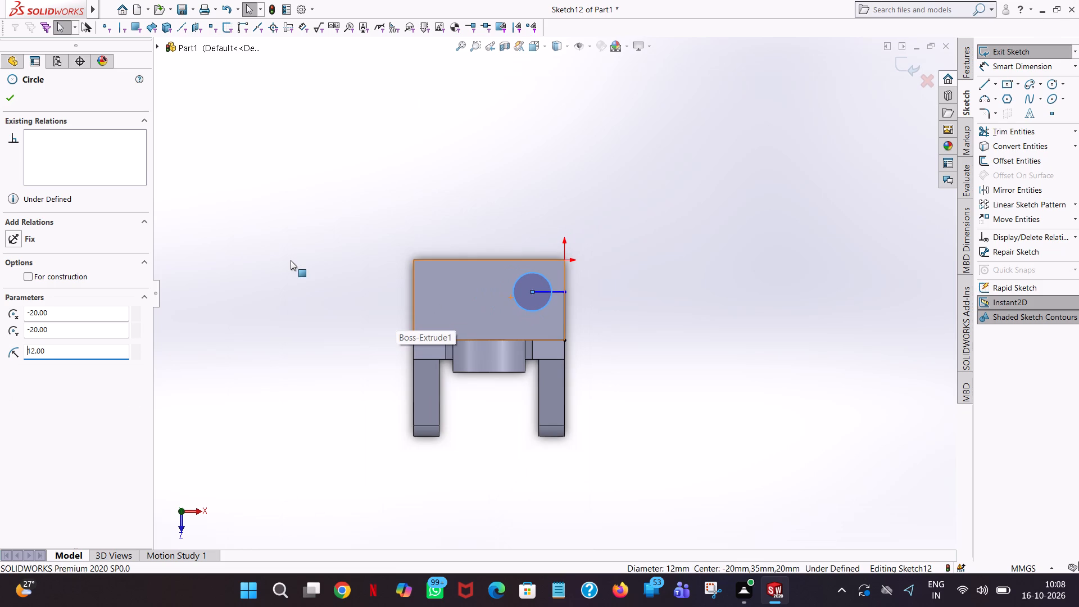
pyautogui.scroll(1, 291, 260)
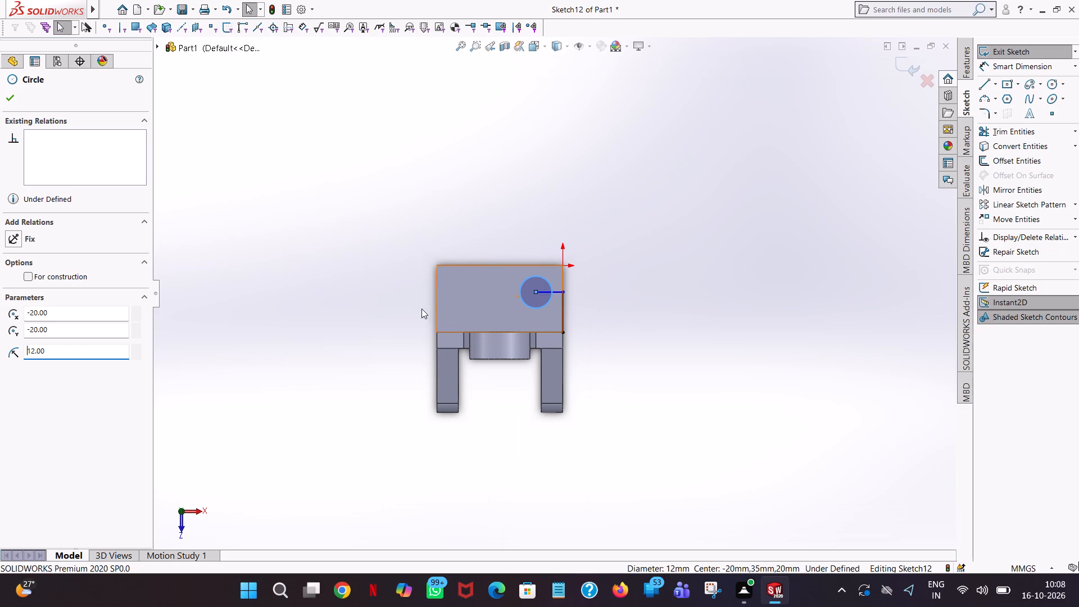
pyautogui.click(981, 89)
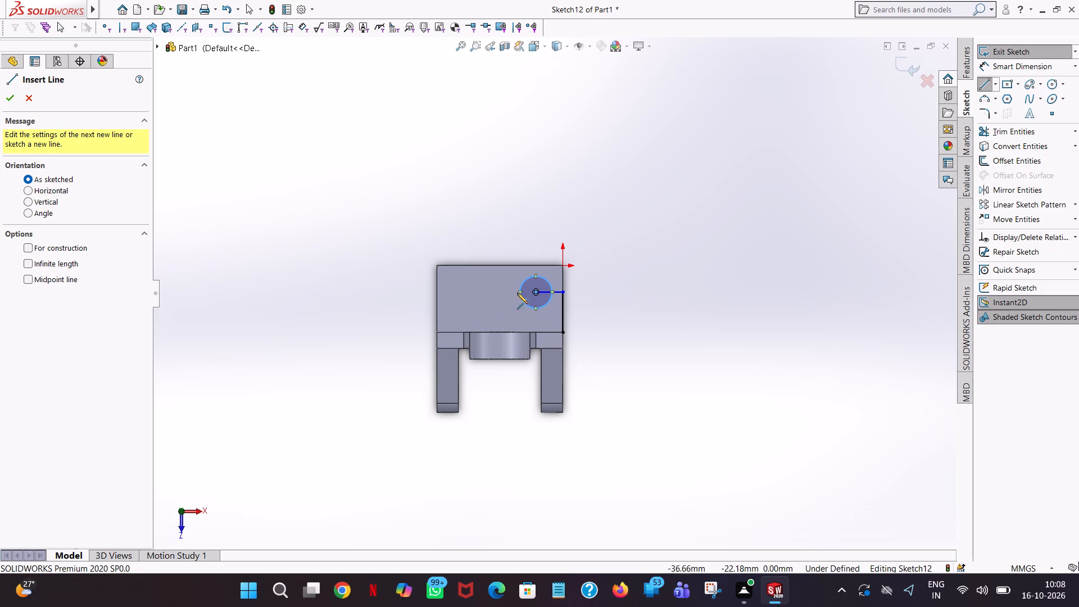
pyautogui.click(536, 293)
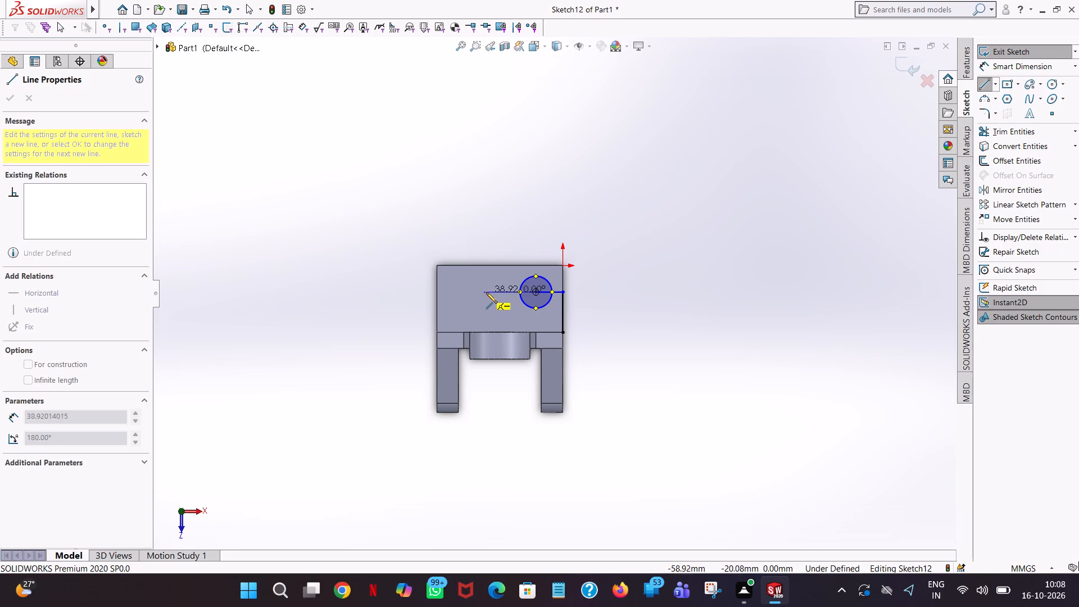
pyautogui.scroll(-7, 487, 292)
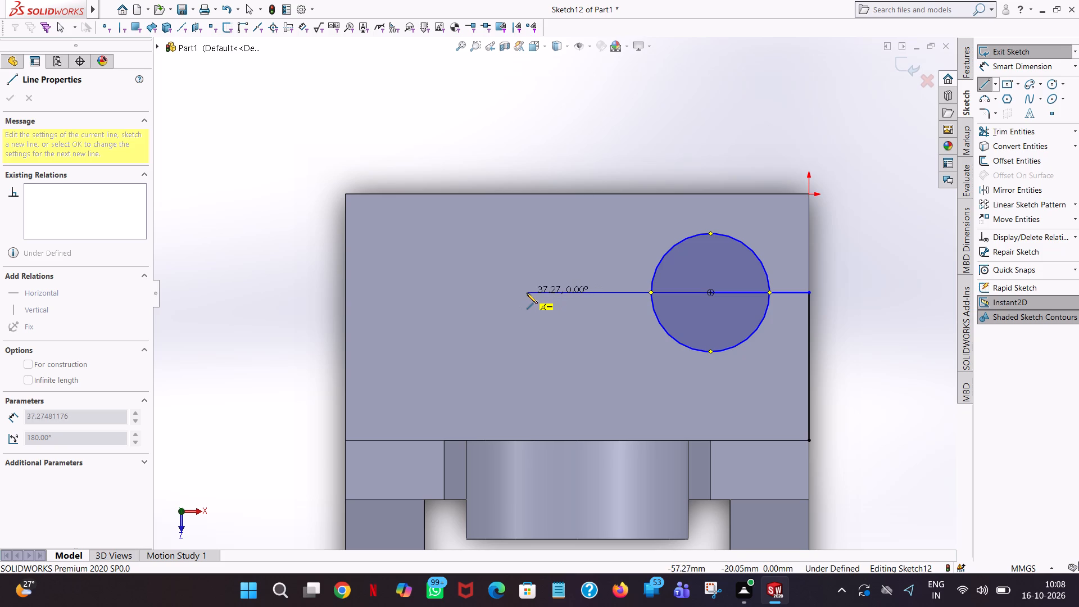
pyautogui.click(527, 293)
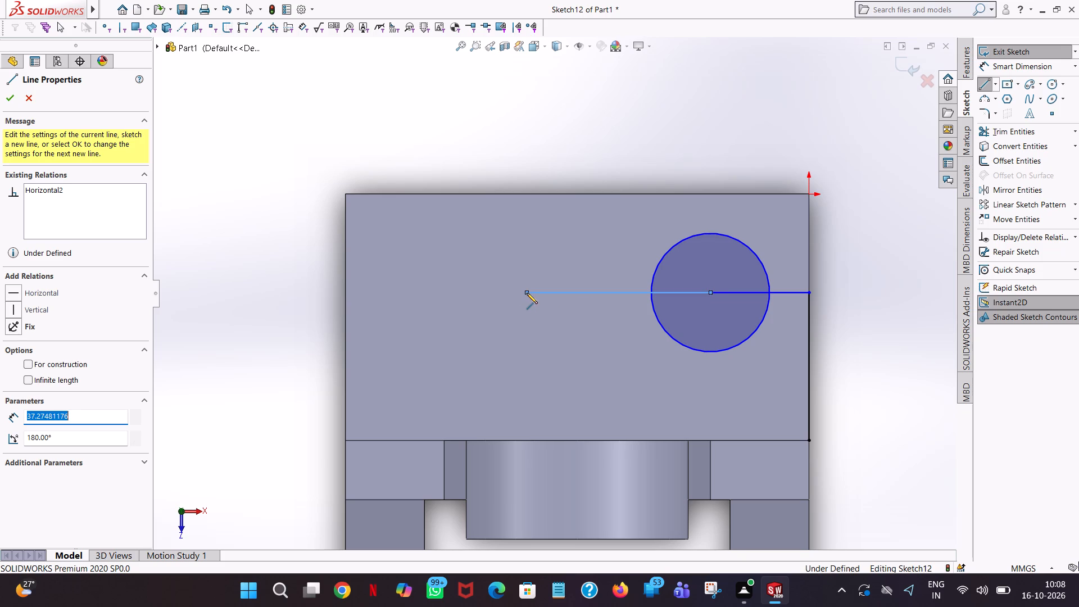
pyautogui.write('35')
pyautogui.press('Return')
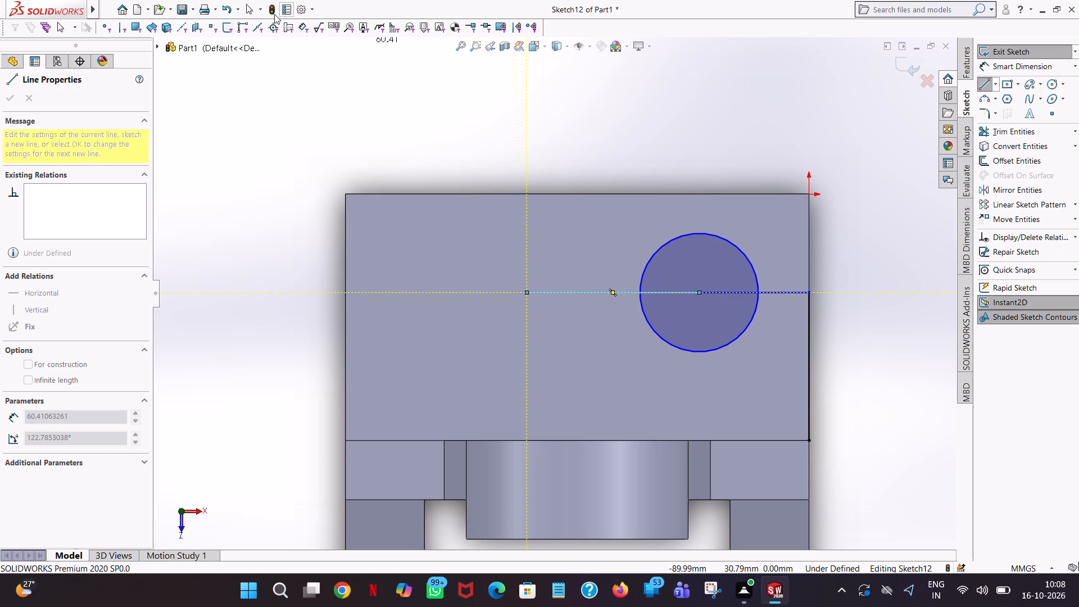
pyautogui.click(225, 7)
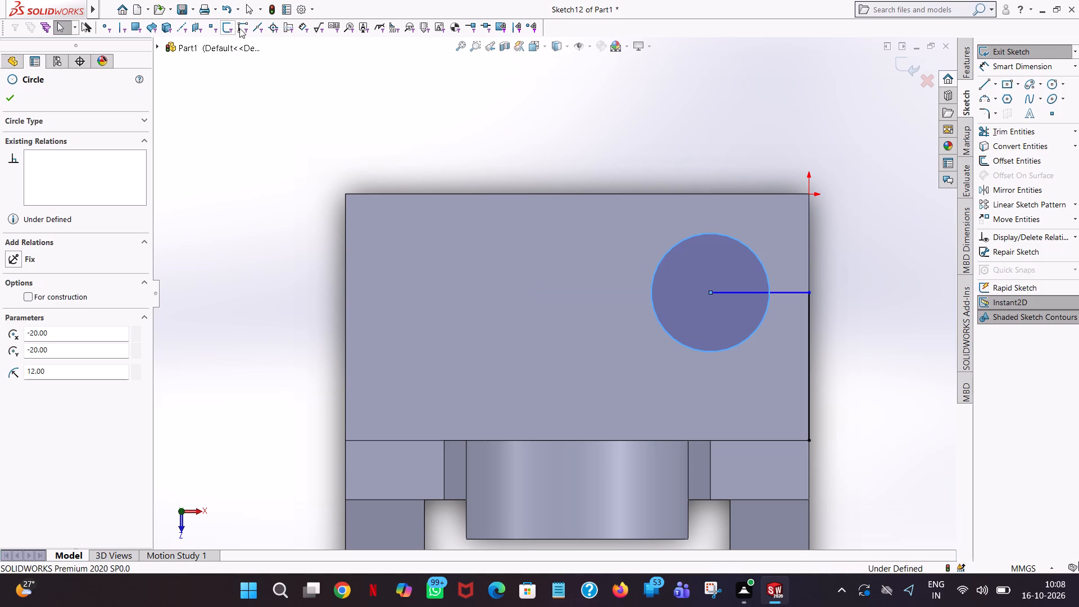
# Dimension the length of the horizontal line between the circle's centre and the base's side edge.
pyautogui.click(1006, 70)
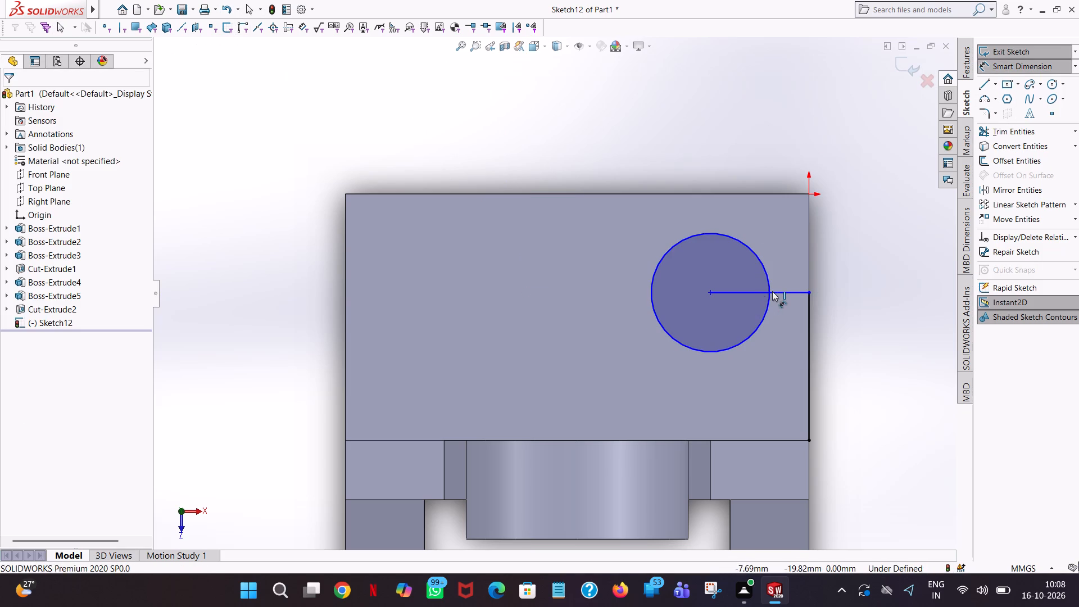
pyautogui.click(773, 291)
pyautogui.click(782, 412)
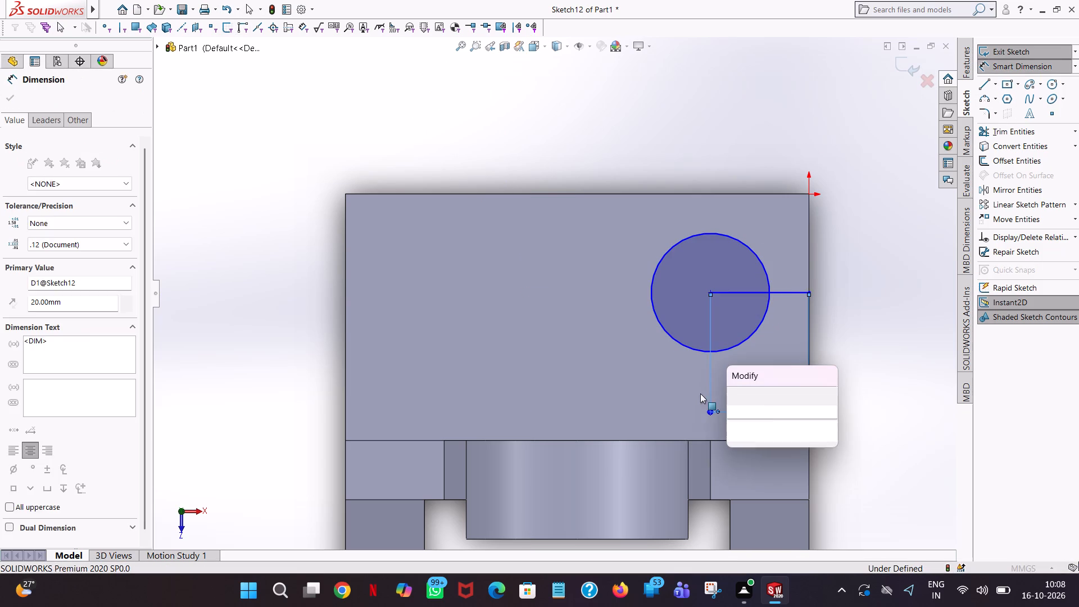
pyautogui.click(733, 397)
pyautogui.click(848, 299)
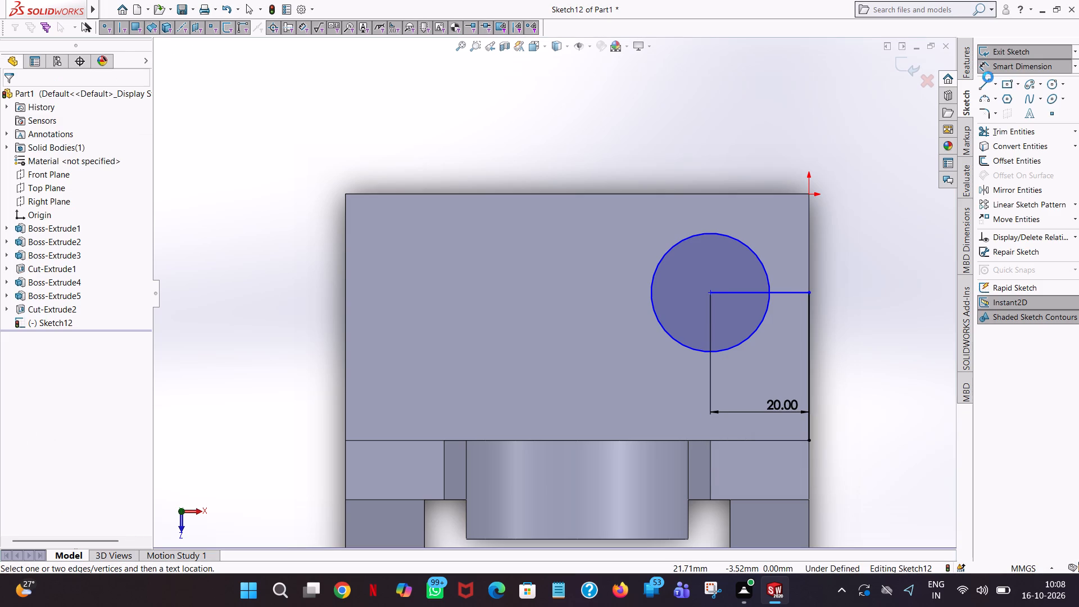
# Draw a 35 mm horizontal line from the circle's centre toward the opposite side of the base.
pyautogui.click(985, 83)
pyautogui.click(710, 292)
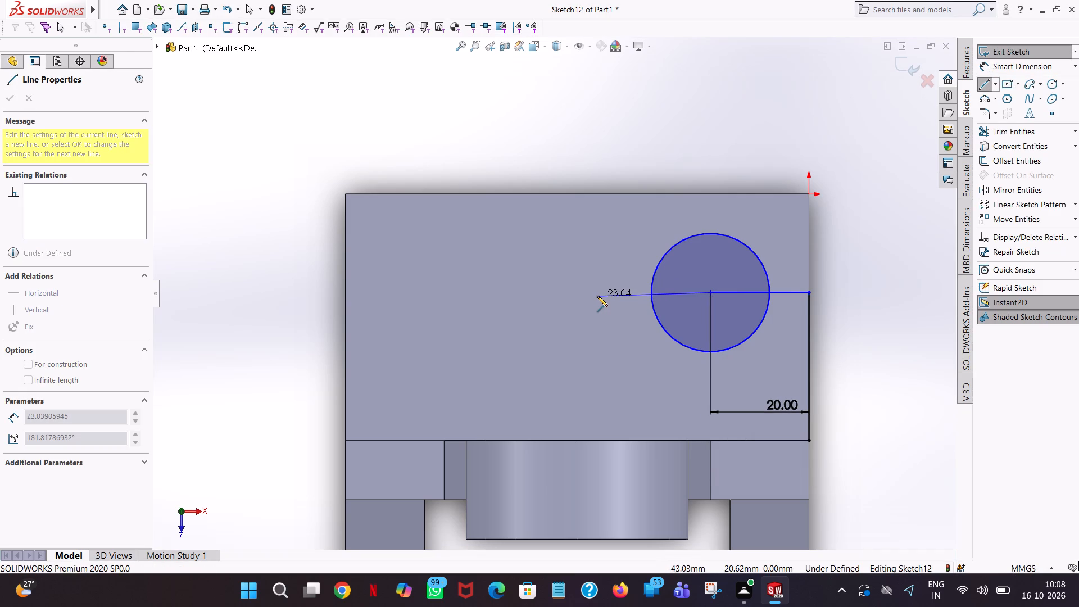
pyautogui.click(597, 296)
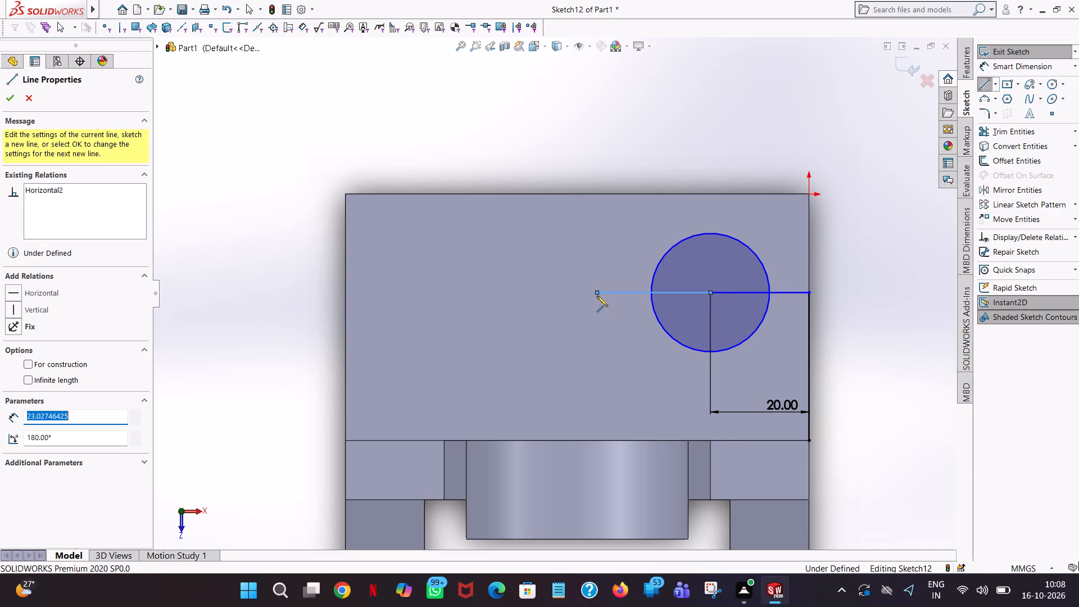
pyautogui.write('35')
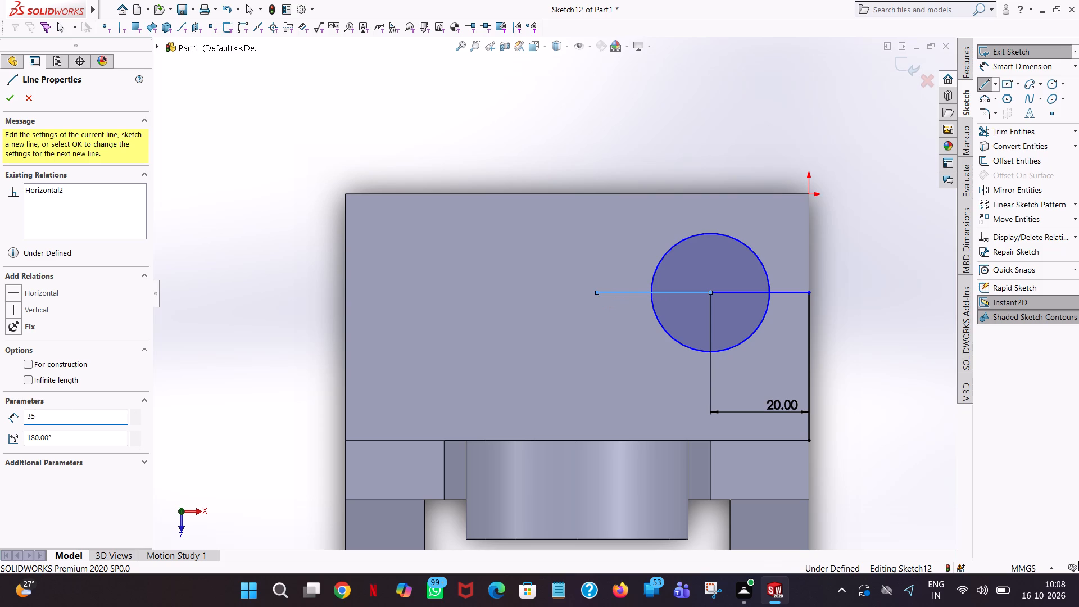
pyautogui.press('Return')
pyautogui.rightClick(597, 296)
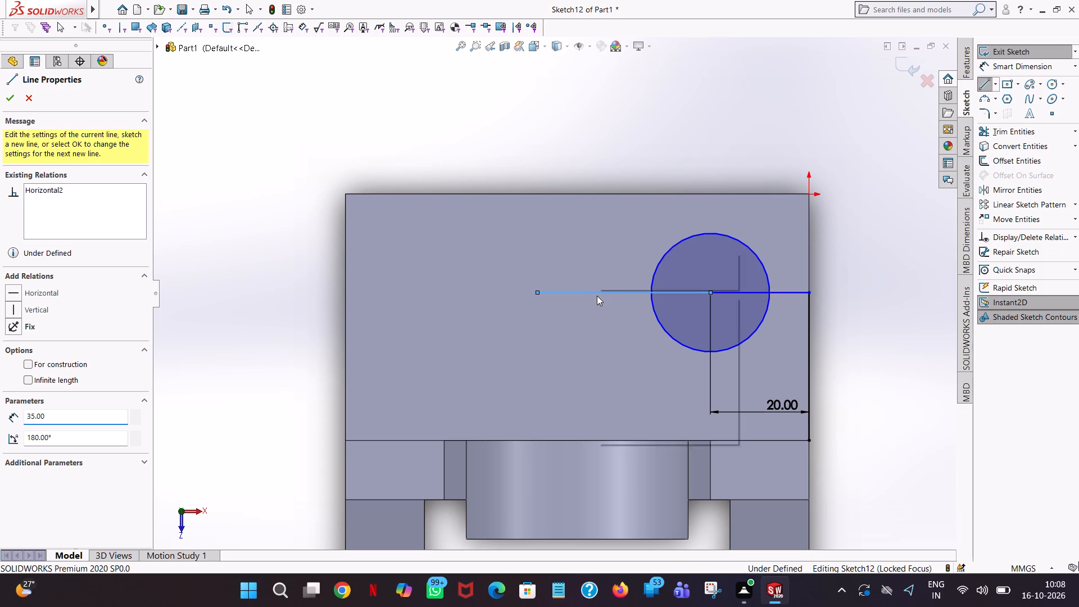
pyautogui.click(611, 303)
pyautogui.click(601, 291)
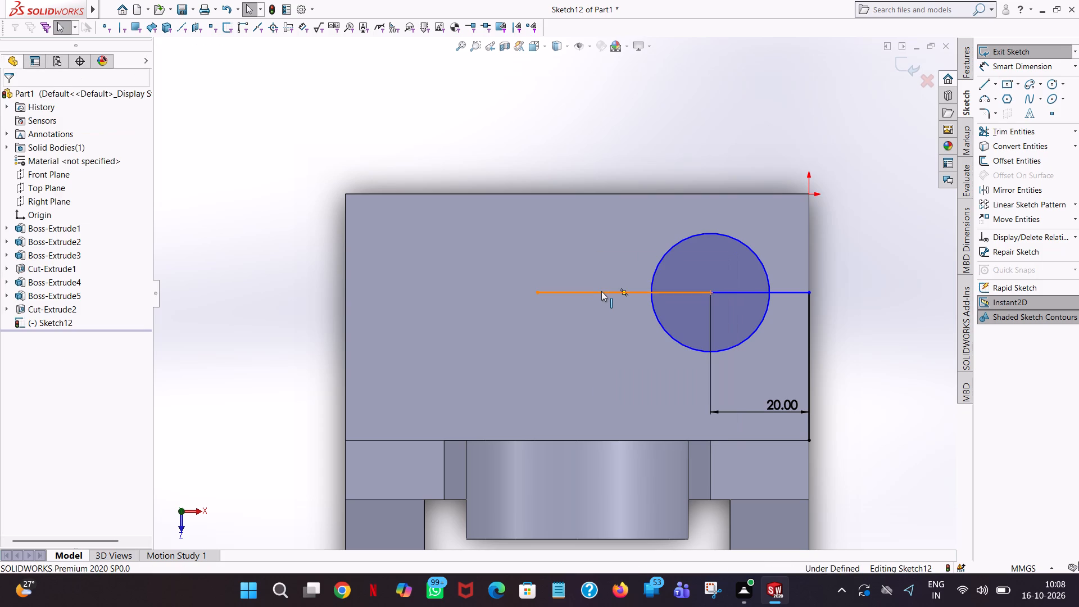
pyautogui.click(525, 161)
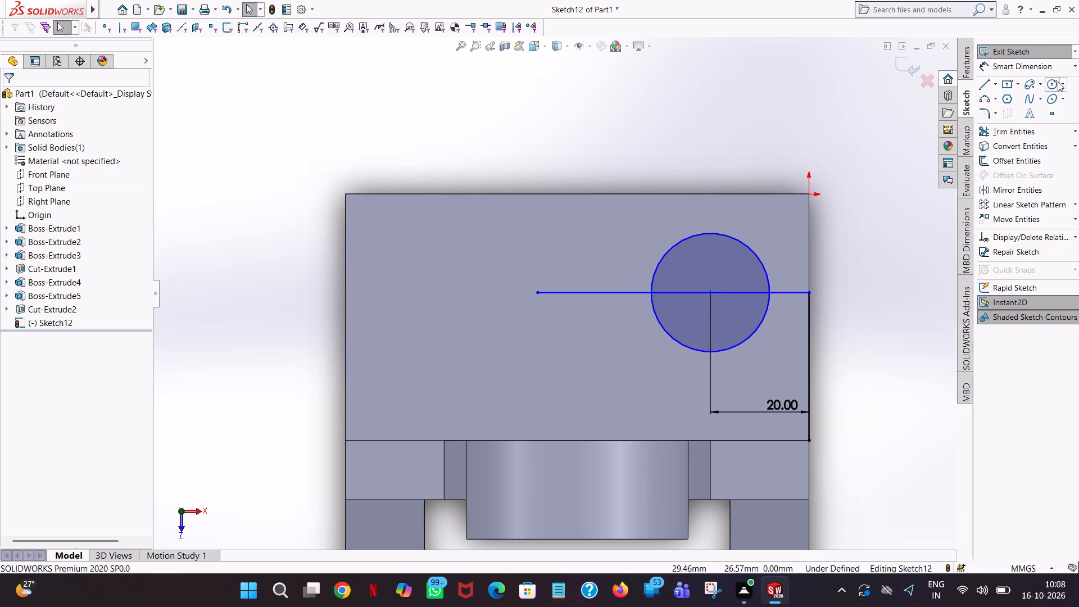
# Draw a second circle of 12 mm radius centred on the free end of the 35 mm line.
pyautogui.click(1052, 83)
pyautogui.click(538, 294)
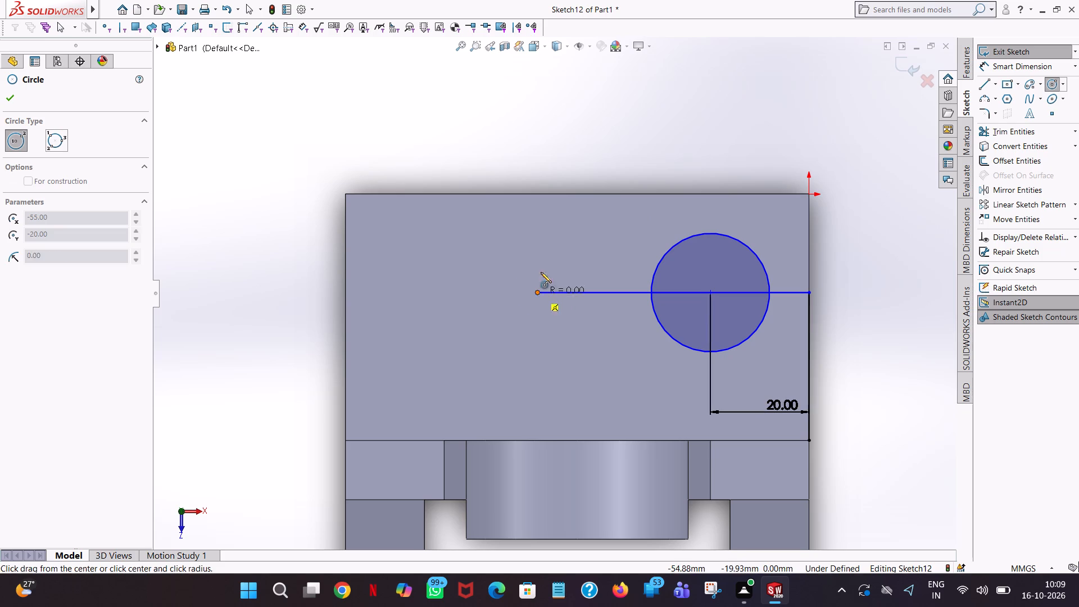
pyautogui.click(550, 234)
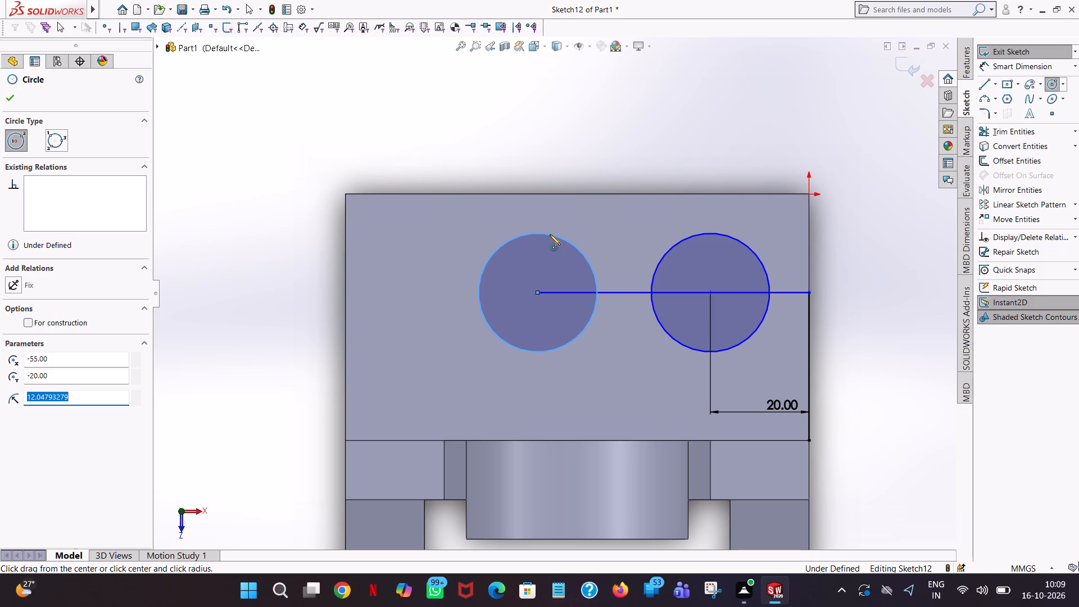
pyautogui.write('12')
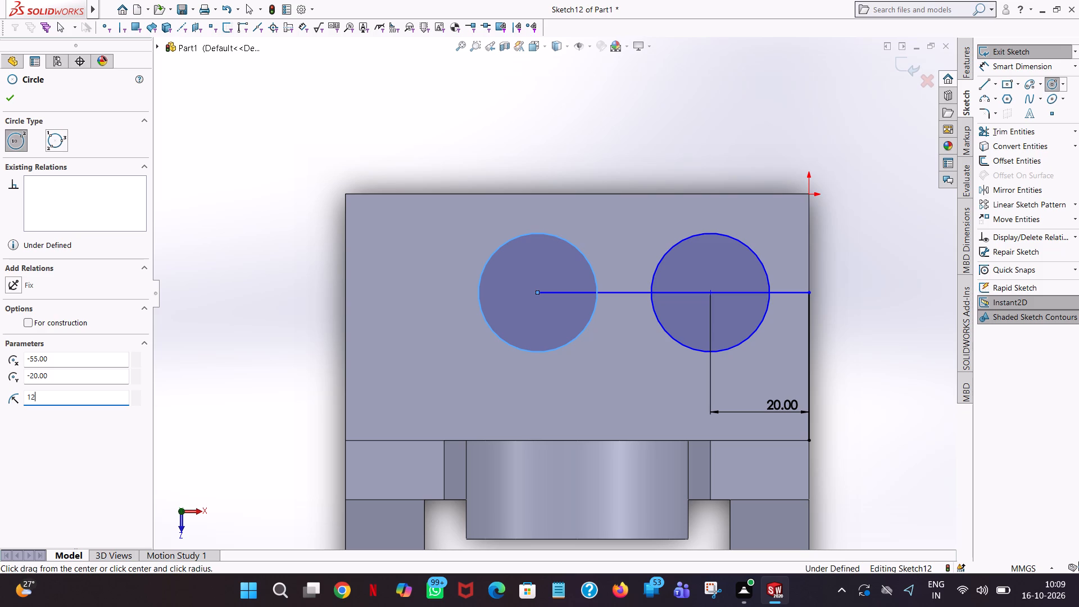
pyautogui.press('Return')
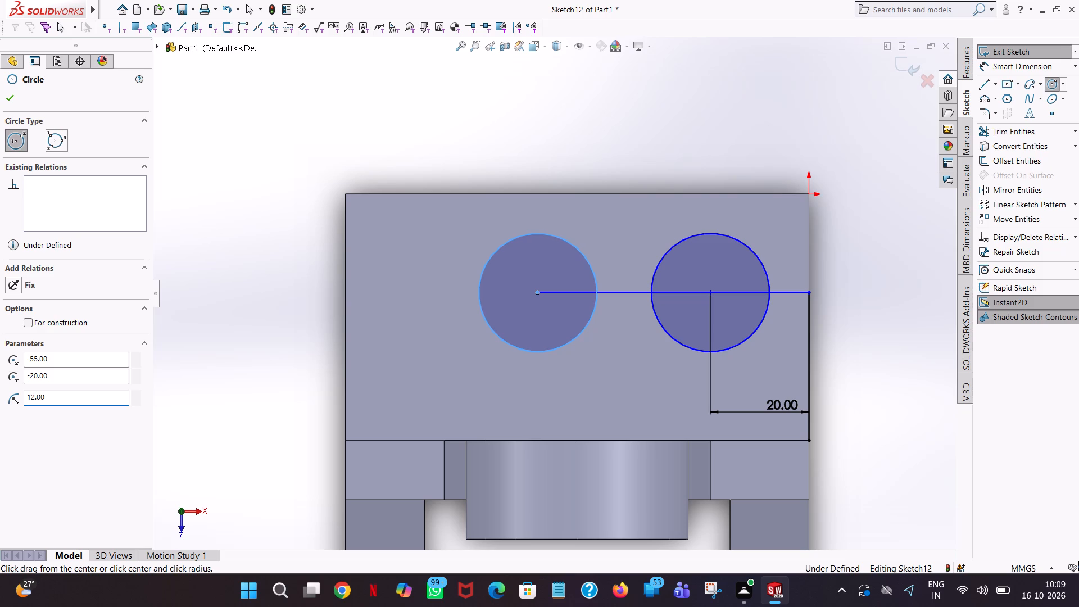
pyautogui.rightClick(539, 232)
pyautogui.click(573, 234)
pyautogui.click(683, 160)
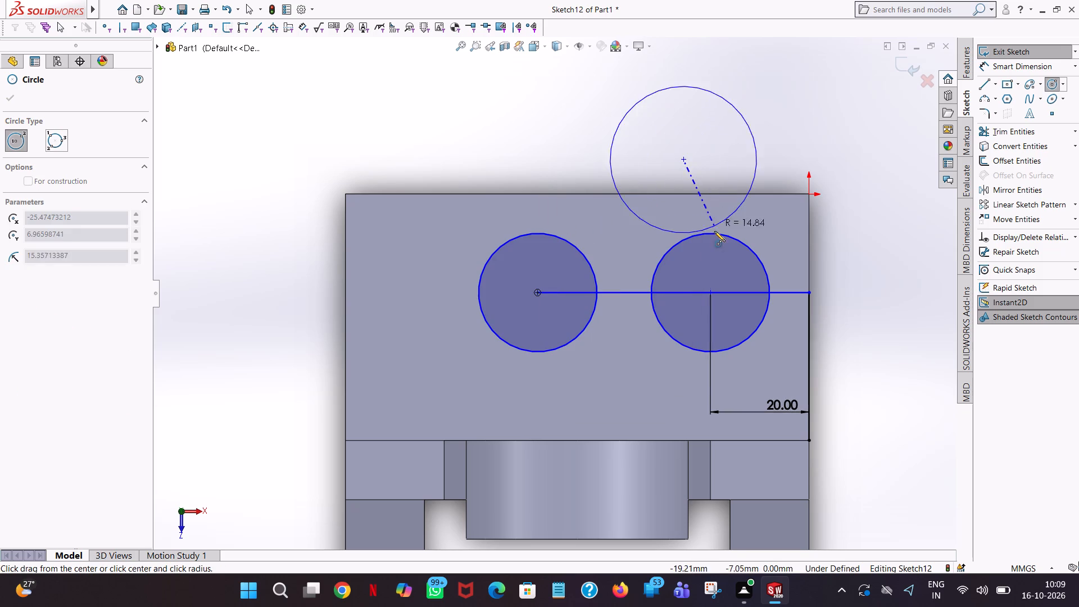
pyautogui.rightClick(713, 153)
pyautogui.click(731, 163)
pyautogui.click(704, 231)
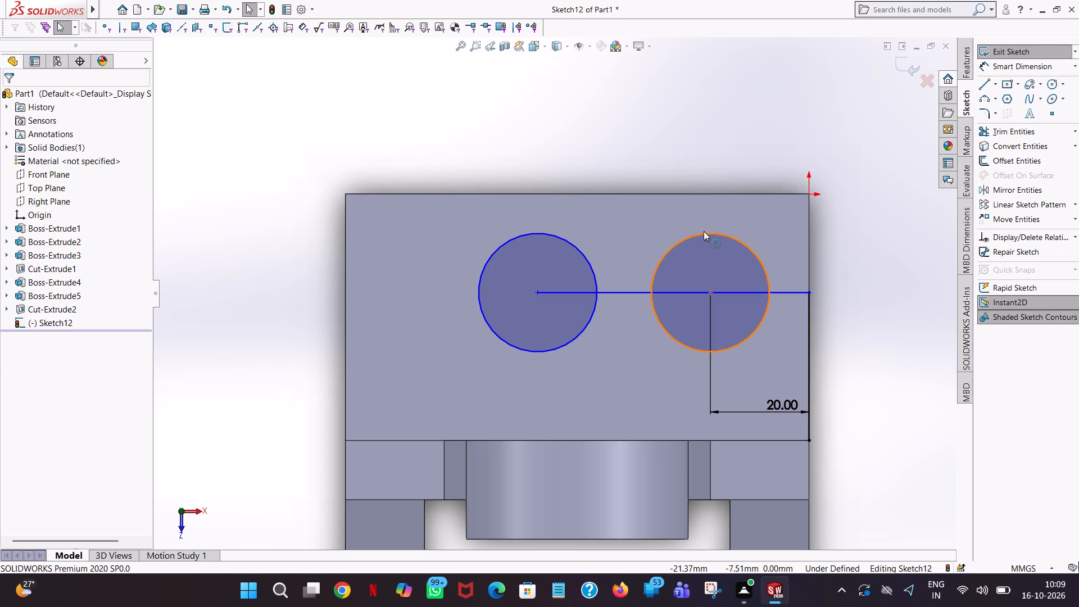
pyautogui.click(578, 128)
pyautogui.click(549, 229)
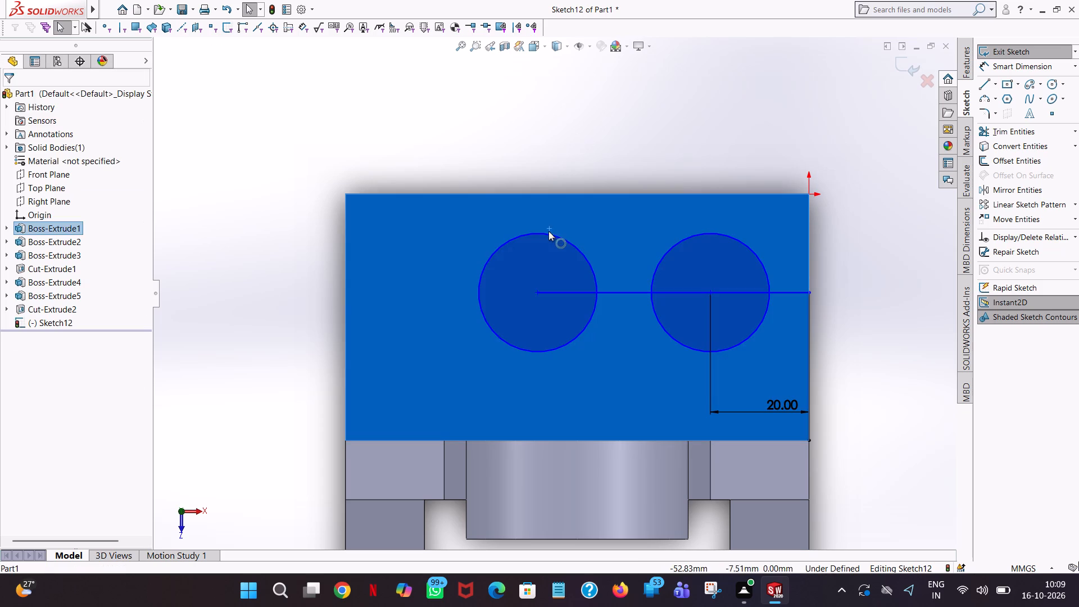
# Draw a 20 mm horizontal line inward from the base's opposite side edge, level with the two circle centres.
pyautogui.click(547, 123)
pyautogui.click(527, 236)
pyautogui.click(489, 164)
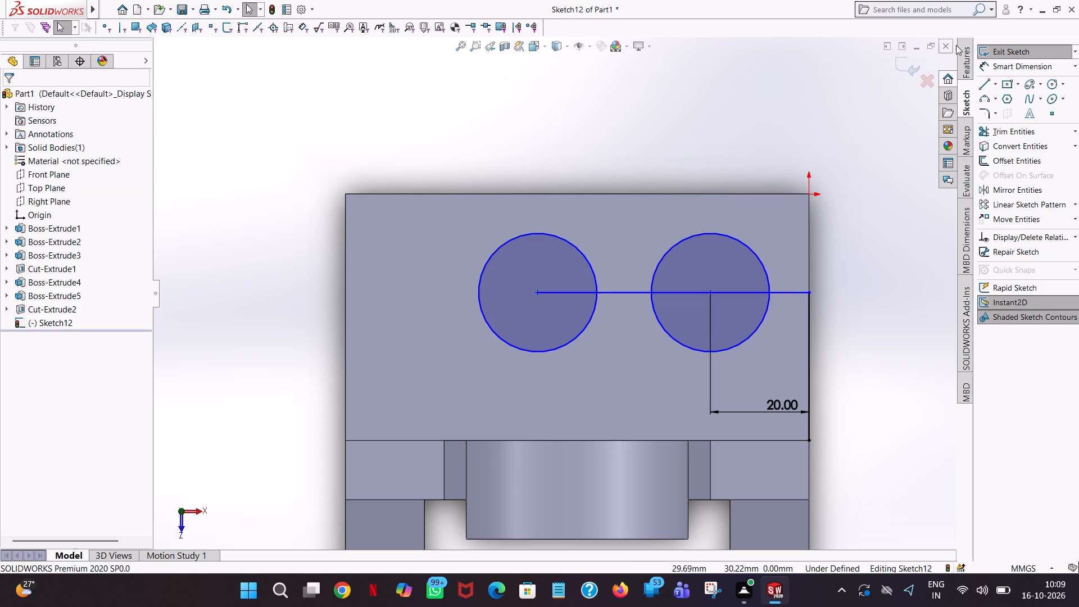
pyautogui.click(981, 81)
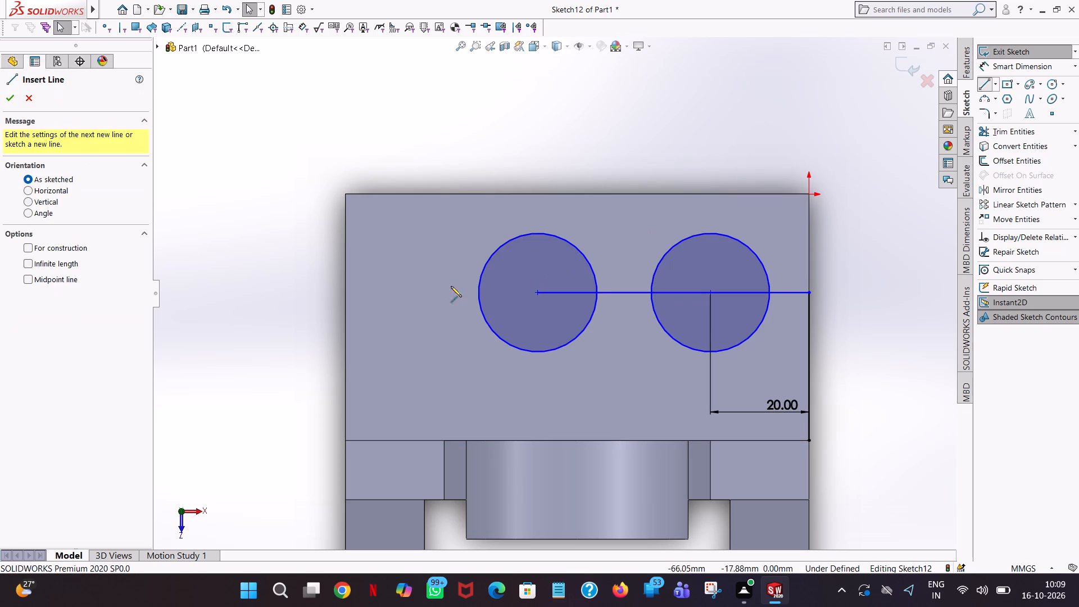
pyautogui.click(344, 292)
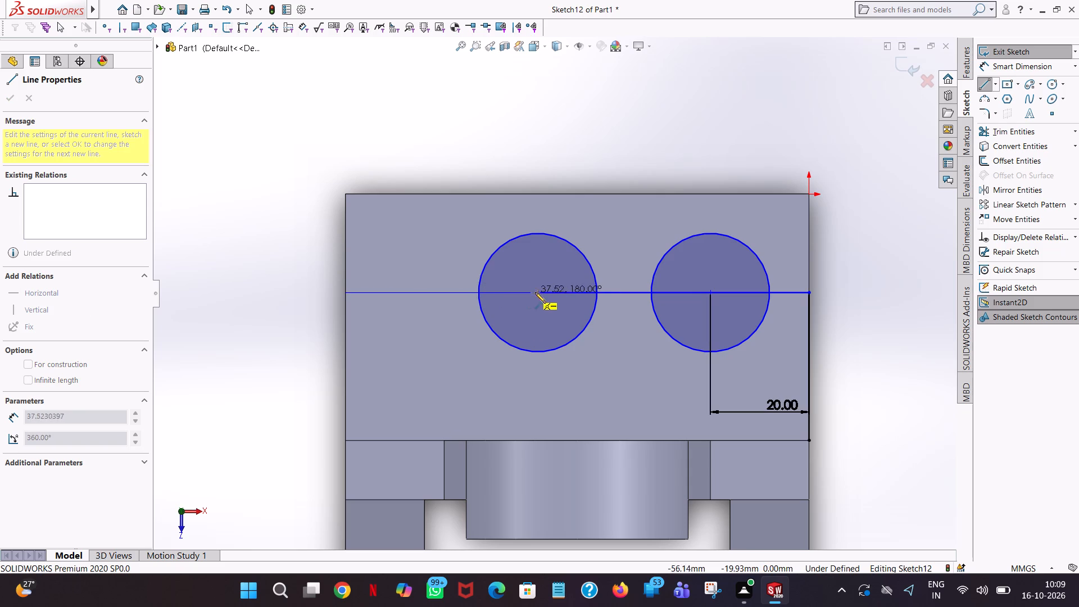
pyautogui.click(406, 294)
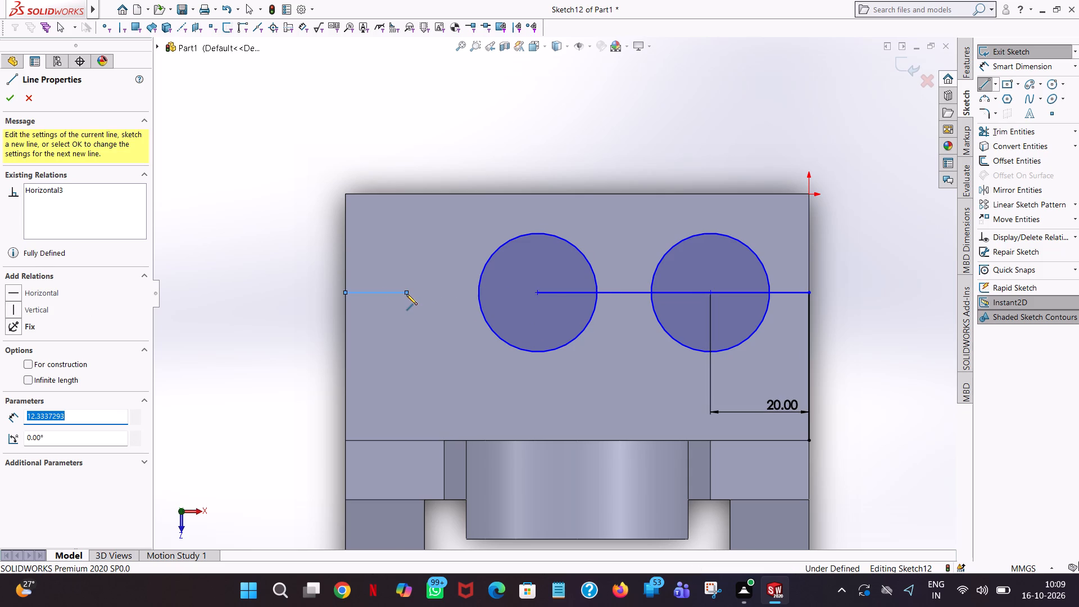
pyautogui.write('20')
pyautogui.press('Return')
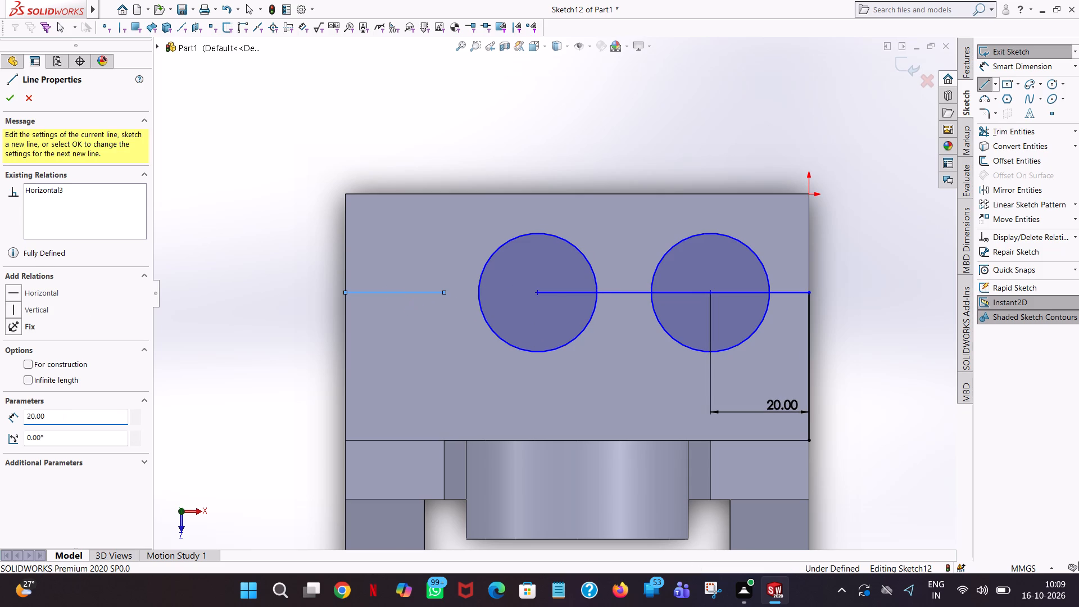
pyautogui.rightClick(404, 294)
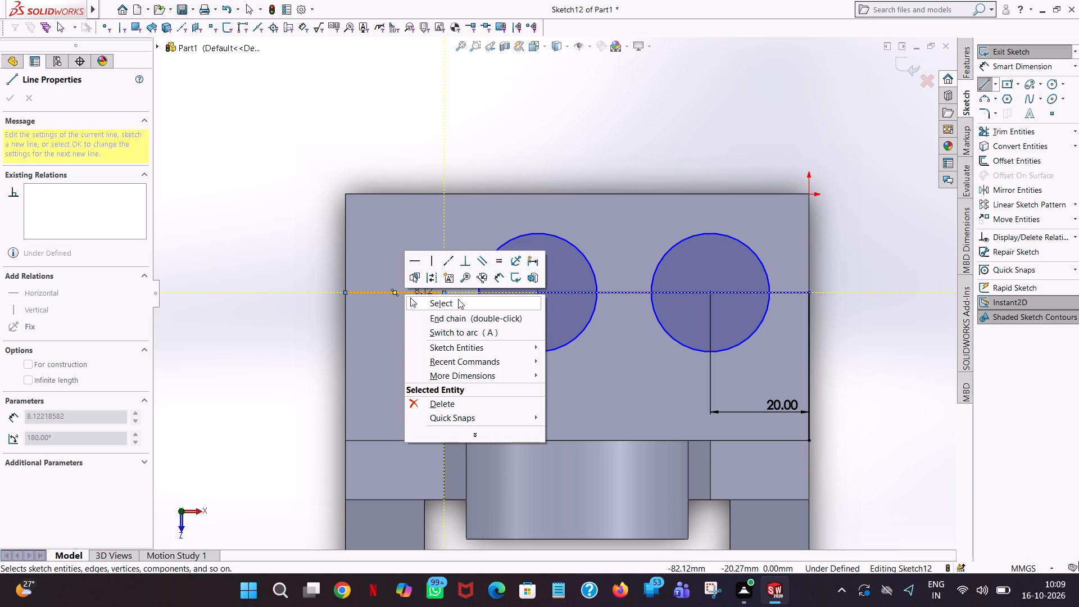
pyautogui.click(458, 299)
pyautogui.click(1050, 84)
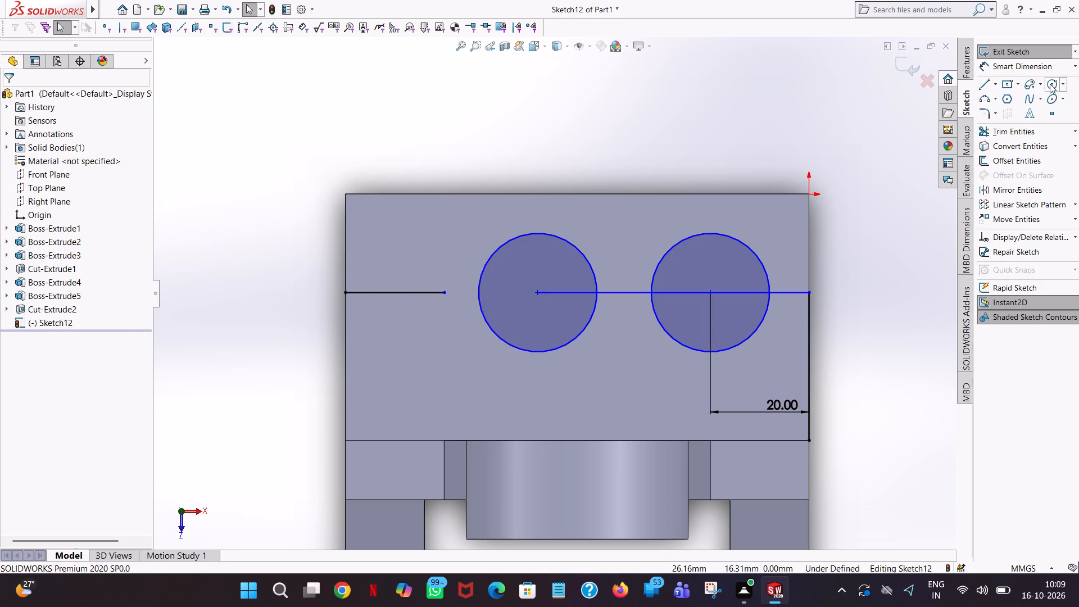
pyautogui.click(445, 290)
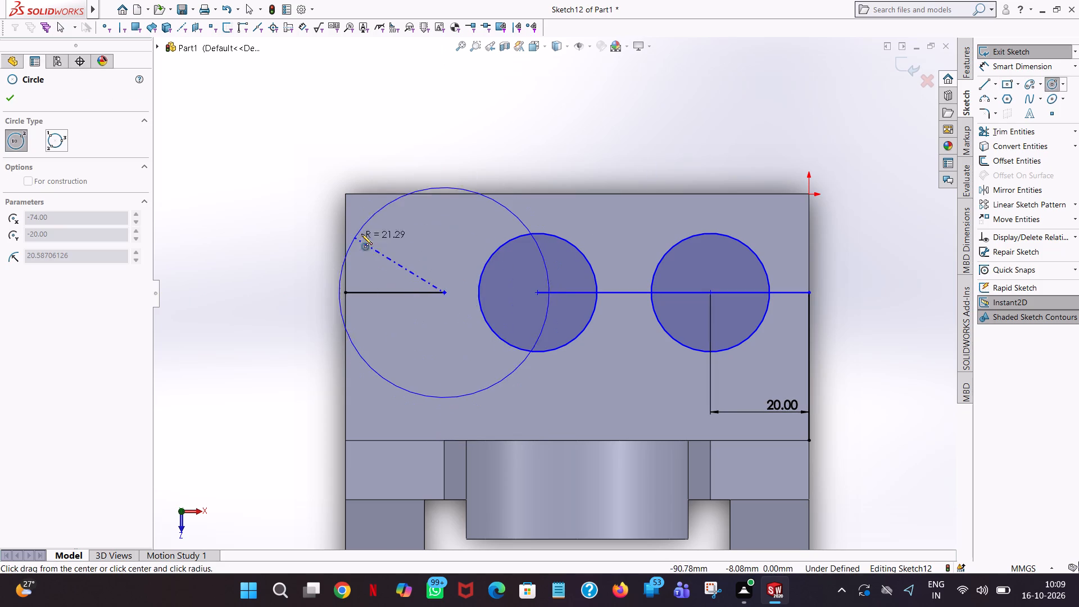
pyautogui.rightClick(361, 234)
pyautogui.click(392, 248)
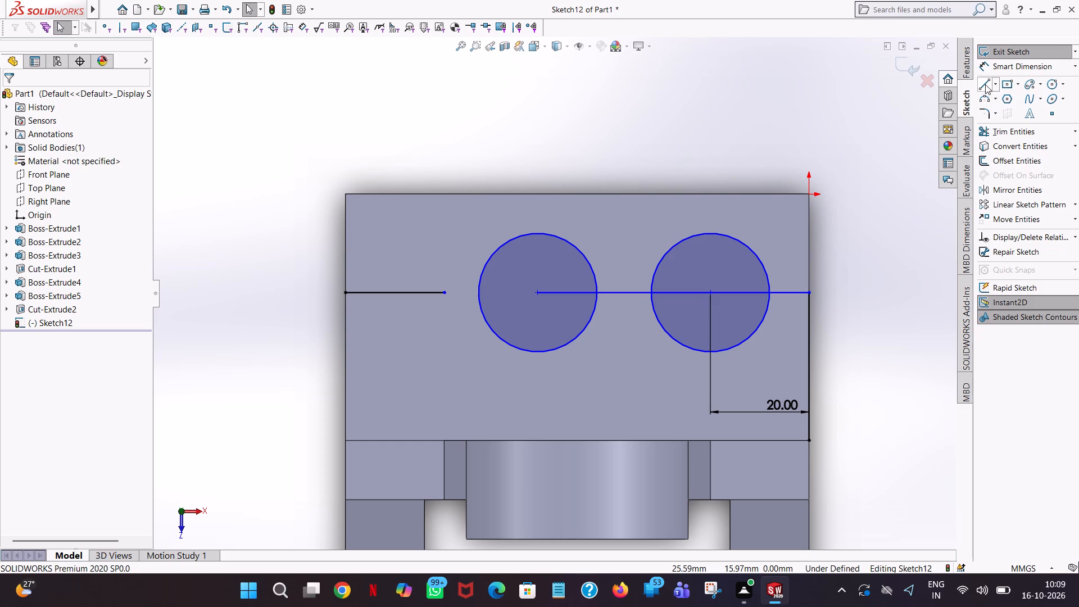
# Measure the length of the base's back edge from corner to corner with a trial line.
pyautogui.click(985, 84)
pyautogui.click(344, 191)
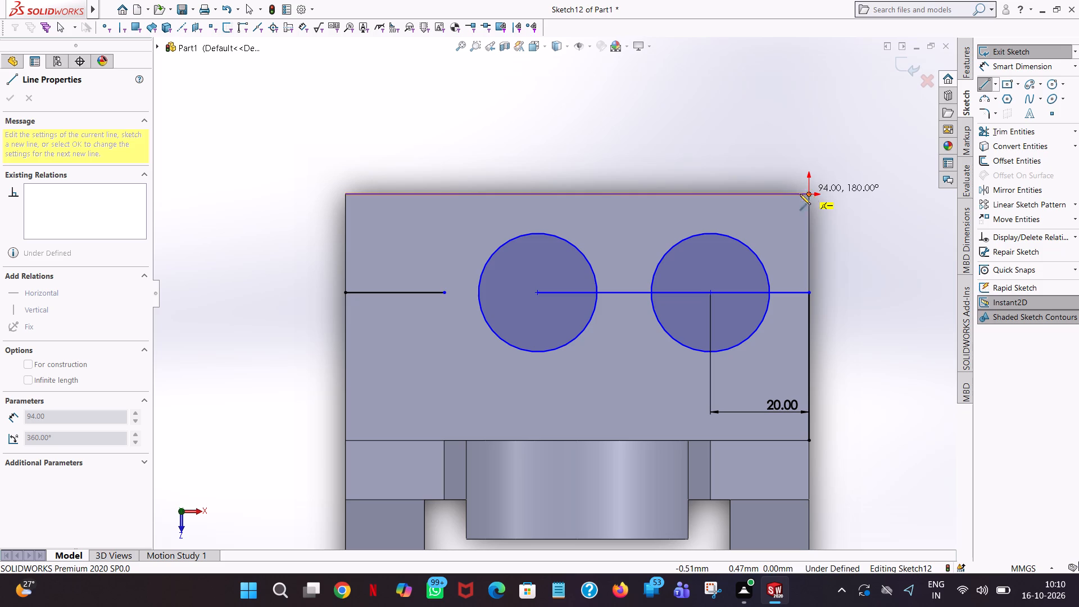
pyautogui.rightClick(514, 143)
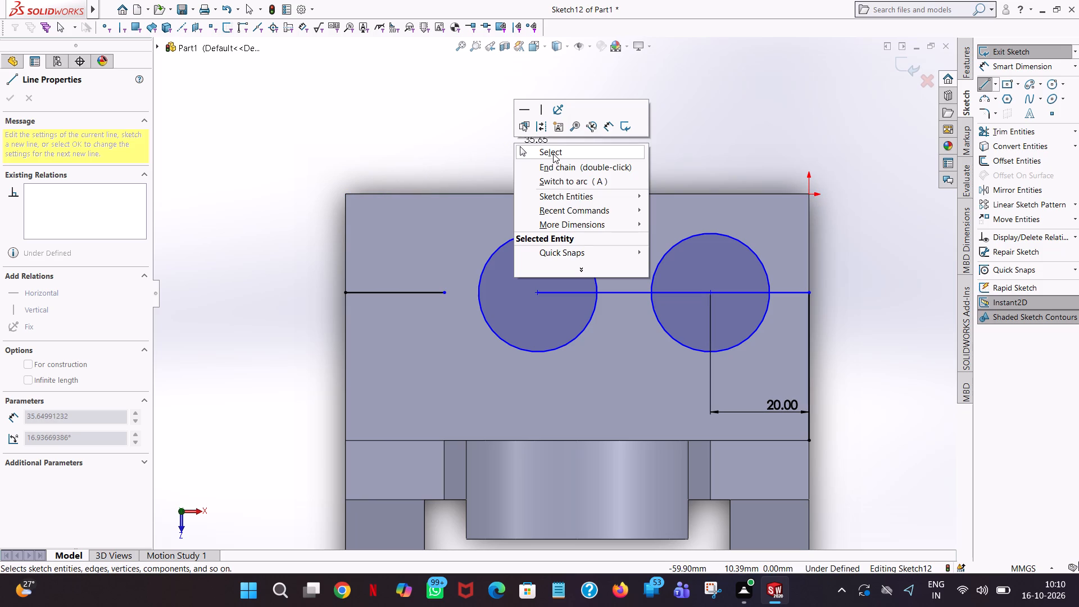
pyautogui.click(553, 153)
# Examine the bracket from several angles and see which portion of it the Boss-Extrude1 feature forms.
pyautogui.scroll(4, 558, 257)
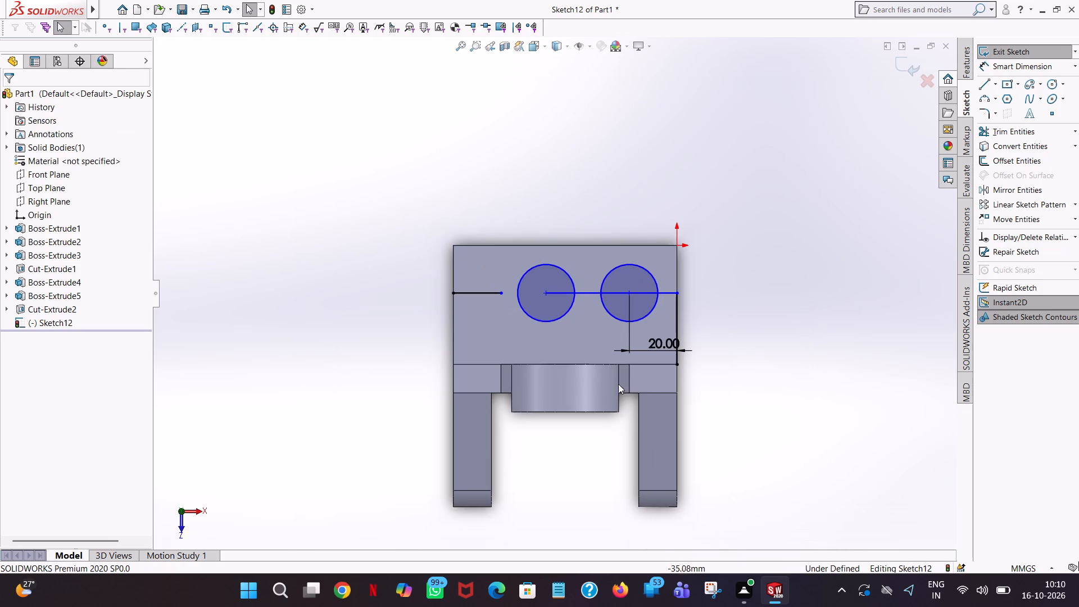
pyautogui.scroll(-4, 629, 384)
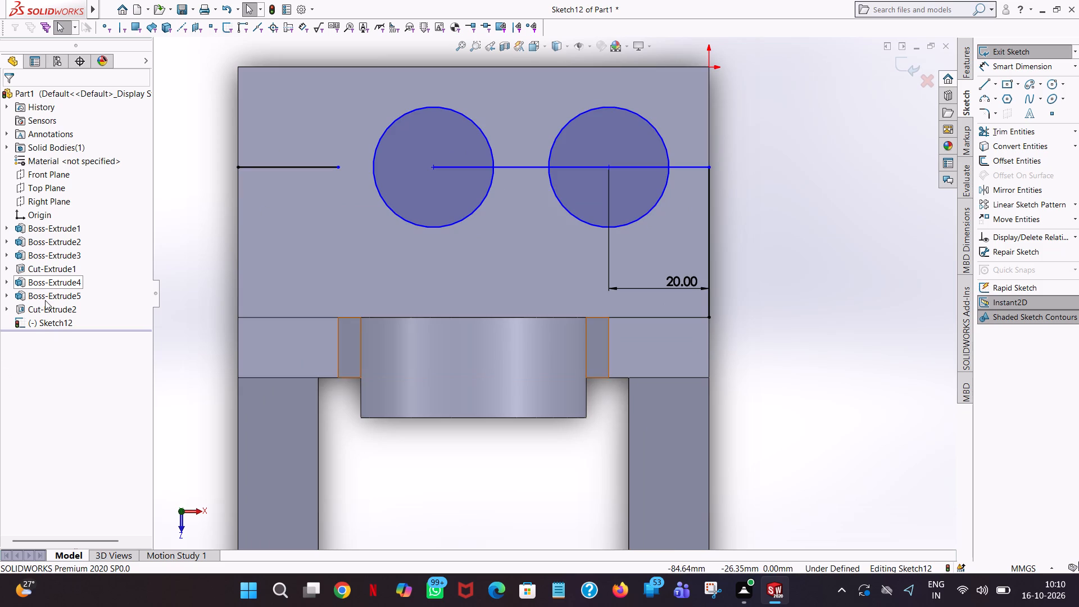
pyautogui.scroll(3, 433, 461)
pyautogui.moveTo(436, 458); pyautogui.dragTo(462, 313, button='middle')
pyautogui.scroll(1, 462, 313)
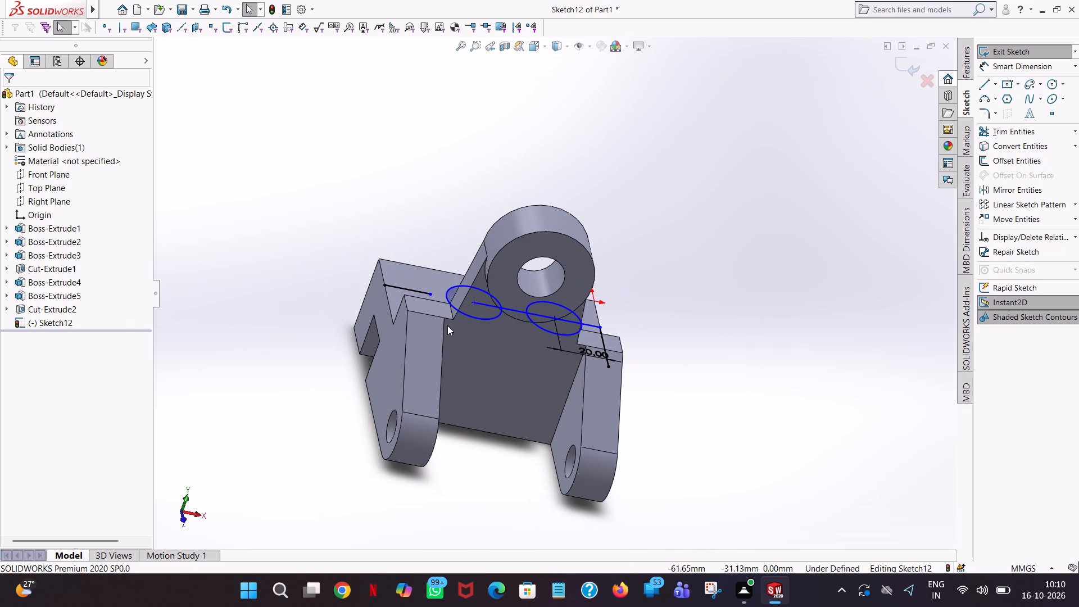
pyautogui.click(39, 227)
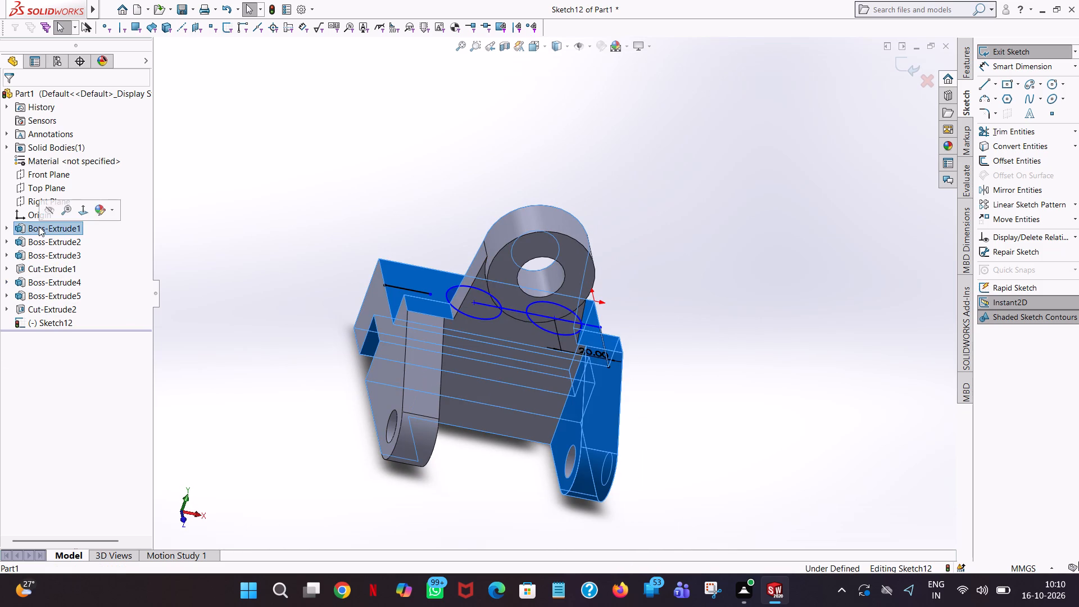
pyautogui.rightClick(39, 227)
pyautogui.click(280, 185)
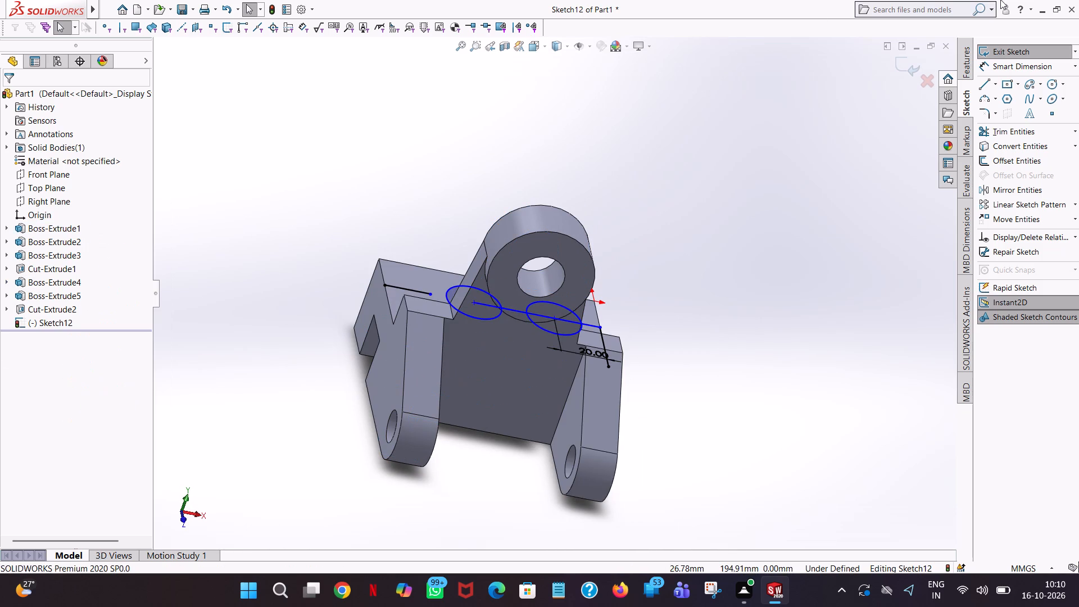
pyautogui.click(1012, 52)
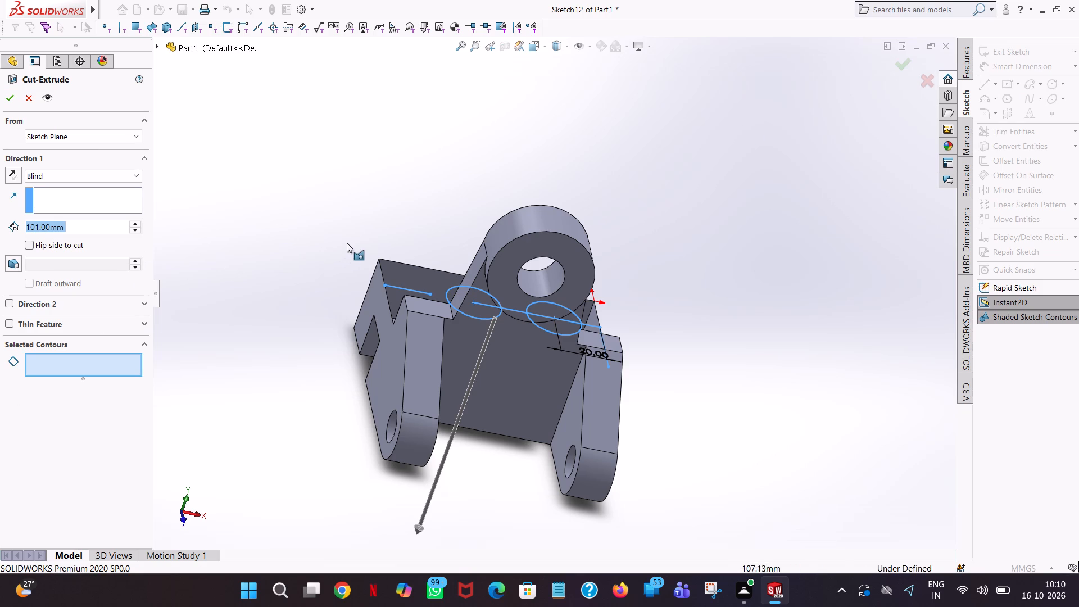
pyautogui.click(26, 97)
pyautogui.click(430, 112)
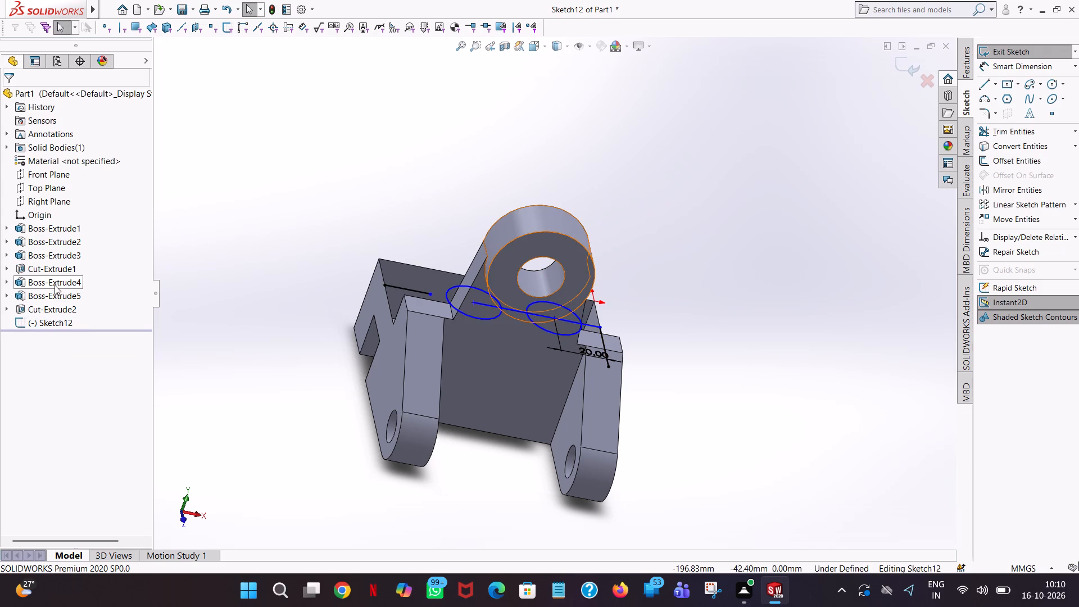
# Examine which portion of the base the Boss-Extrude2 feature forms, viewing the bracket from the side and above.
pyautogui.middleClick(56, 245)
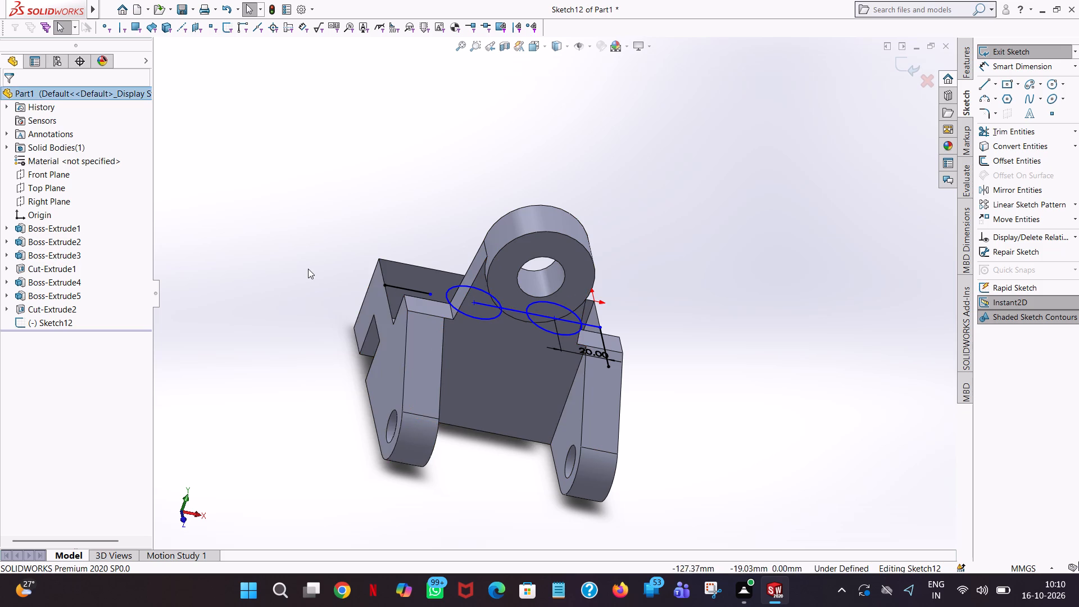
pyautogui.moveTo(308, 269); pyautogui.dragTo(184, 205, button='middle')
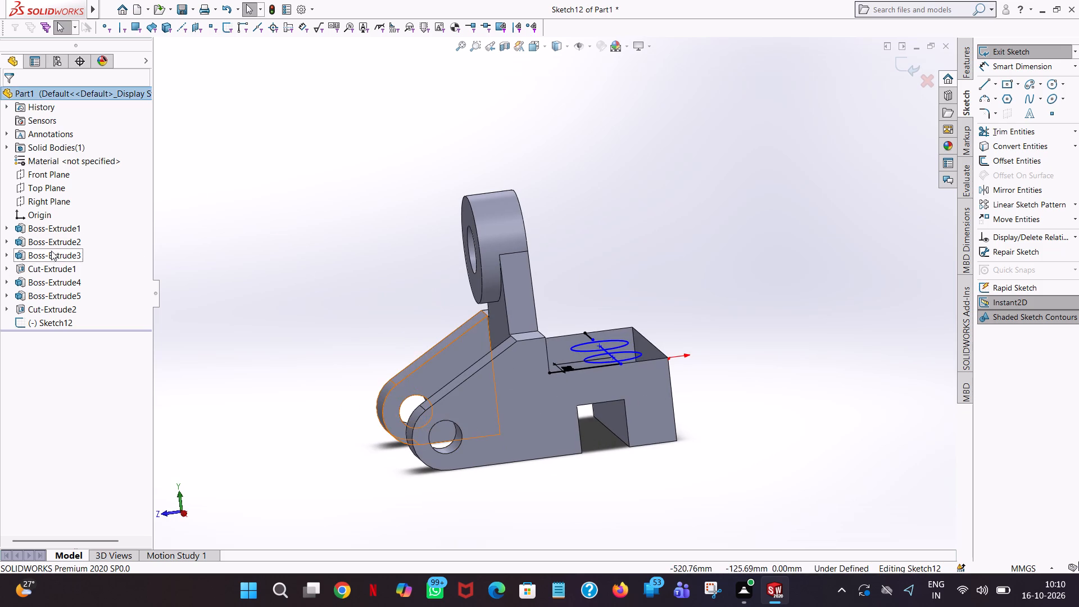
pyautogui.click(58, 241)
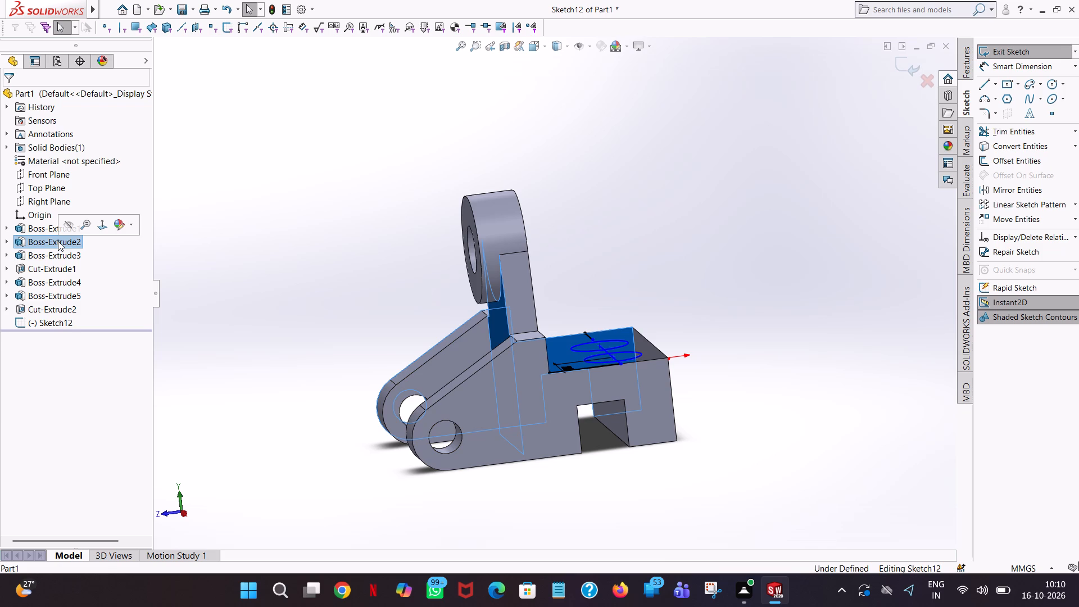
pyautogui.moveTo(284, 223); pyautogui.dragTo(281, 341, button='middle')
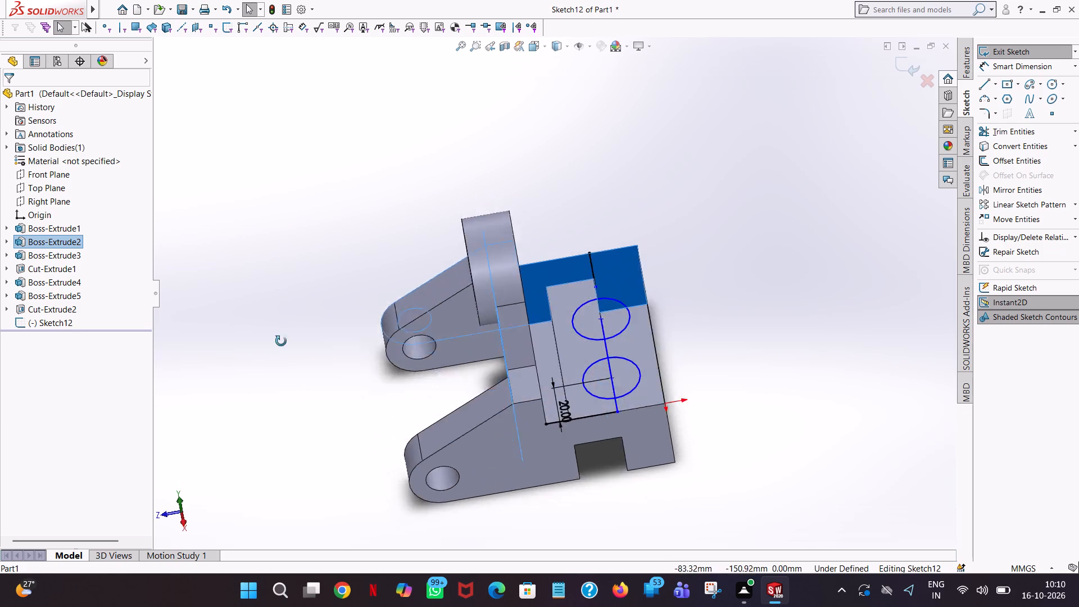
pyautogui.moveTo(281, 341); pyautogui.dragTo(309, 337, button='middle')
pyautogui.scroll(1, 281, 367)
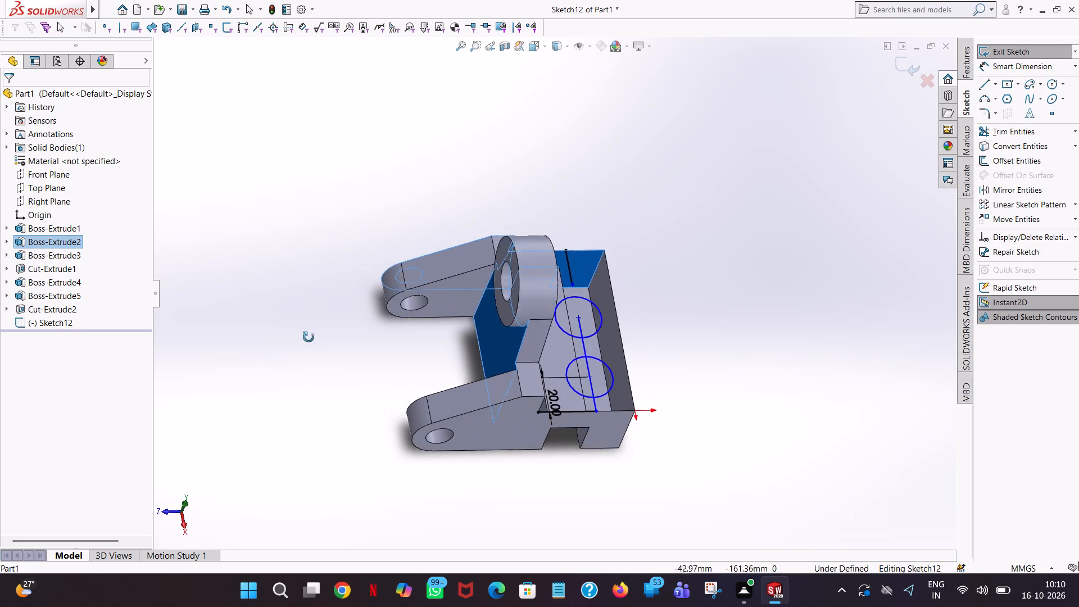
pyautogui.moveTo(309, 337); pyautogui.dragTo(298, 351, button='middle')
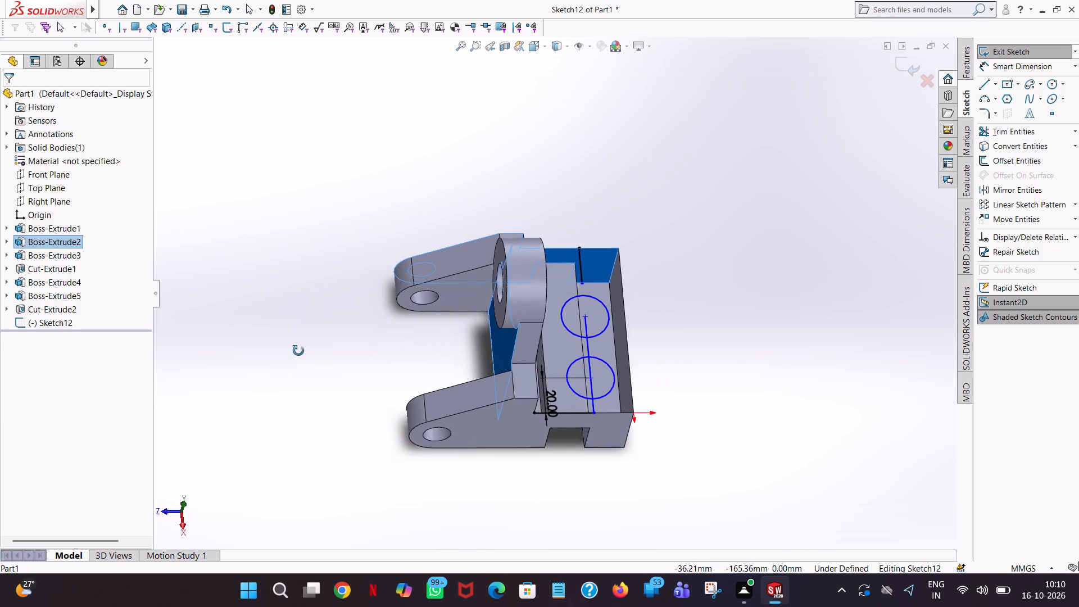
pyautogui.moveTo(298, 351); pyautogui.dragTo(293, 371, button='middle')
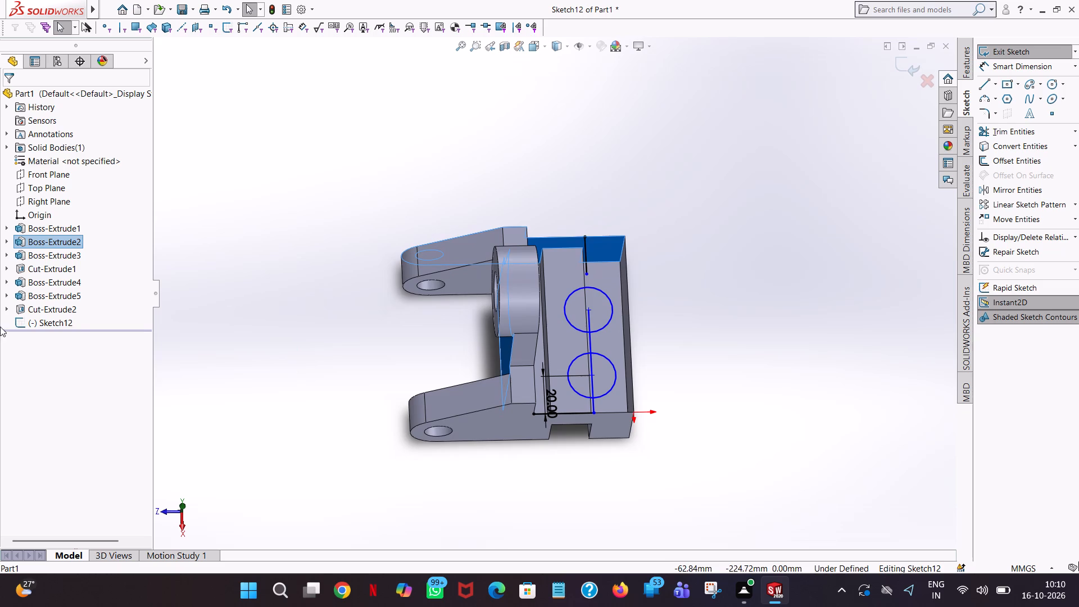
pyautogui.rightClick(37, 242)
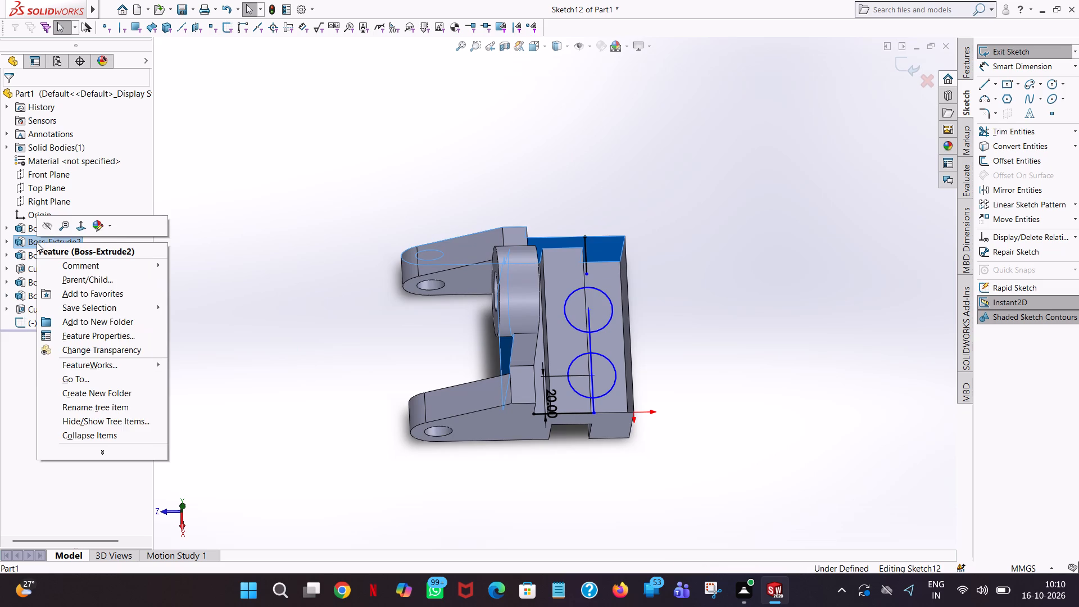
pyautogui.click(297, 199)
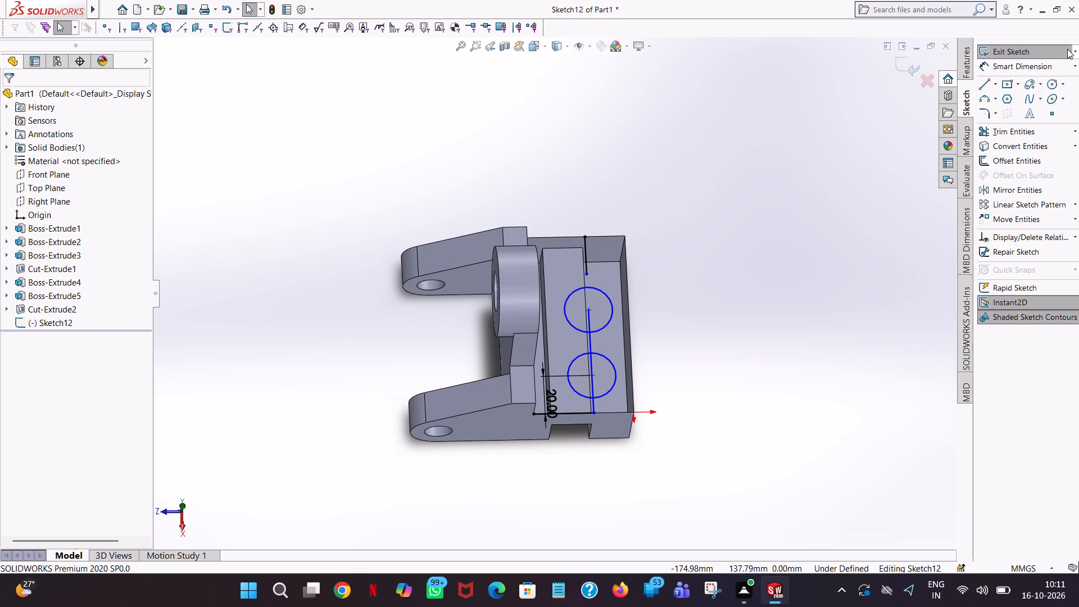
# Exit the sketch containing the two circles on the base top.
pyautogui.click(1067, 49)
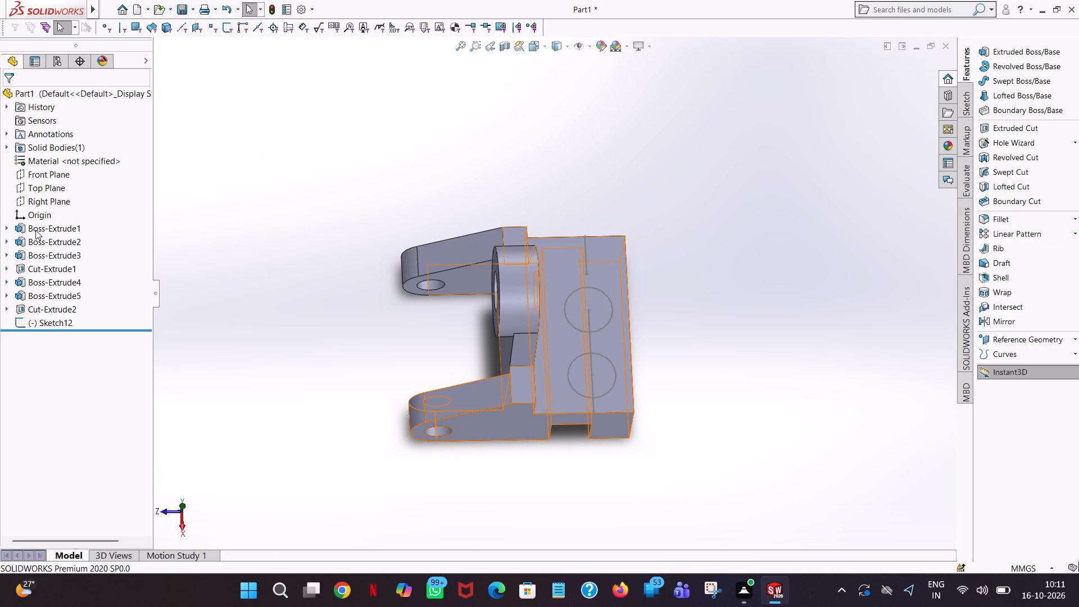
# Check the extrusion depth of the Boss-Extrude1 feature.
pyautogui.click(35, 230)
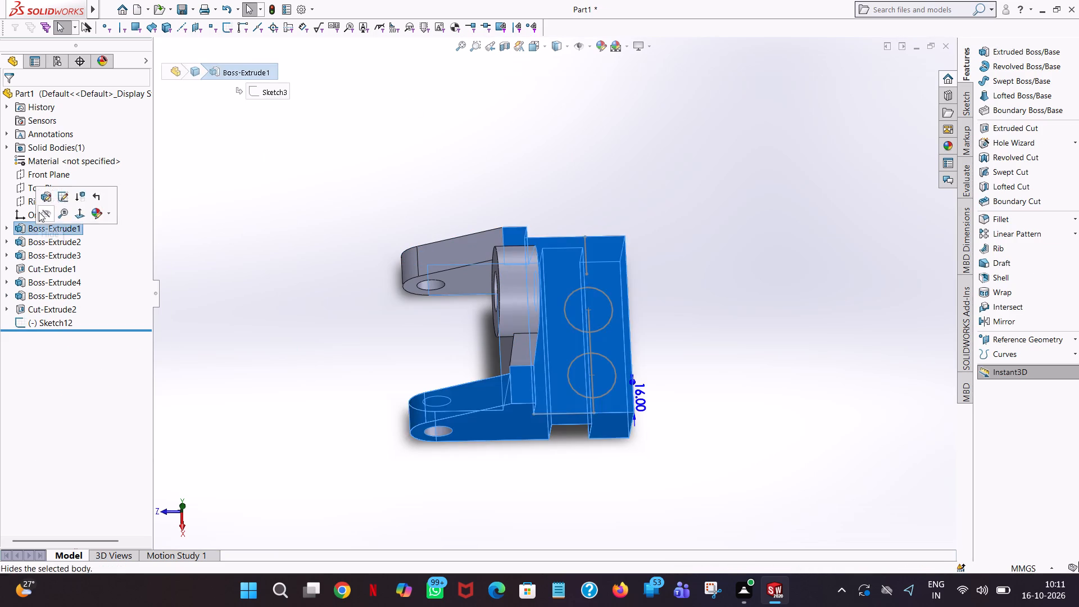
pyautogui.click(44, 191)
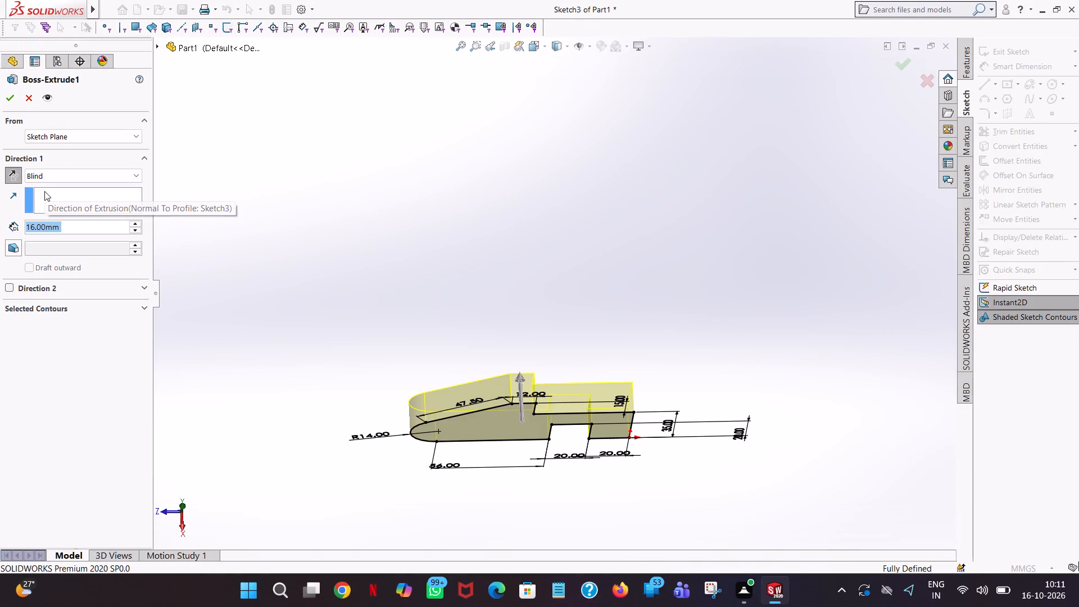
pyautogui.click(30, 93)
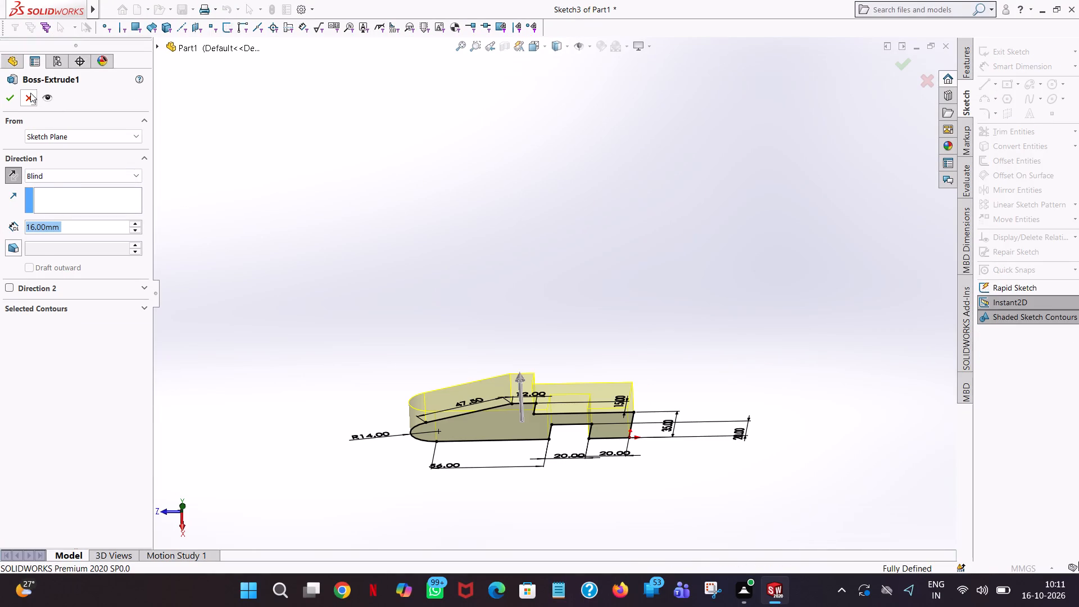
# Set the blind depth of the Boss-Extrude2 base feature to 94 mm.
pyautogui.click(47, 245)
pyautogui.rightClick(47, 245)
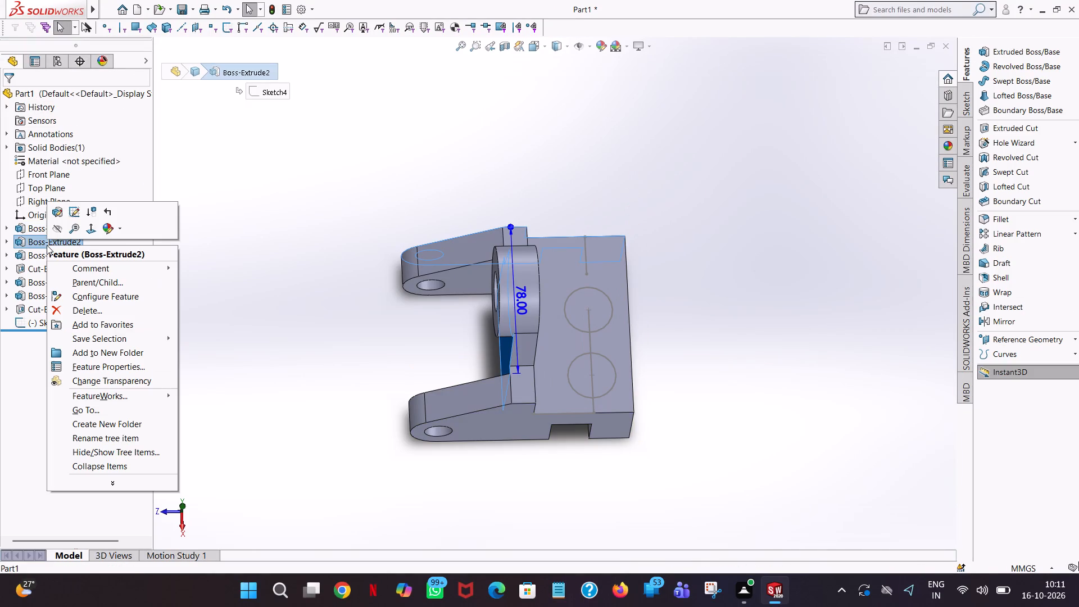
pyautogui.click(62, 210)
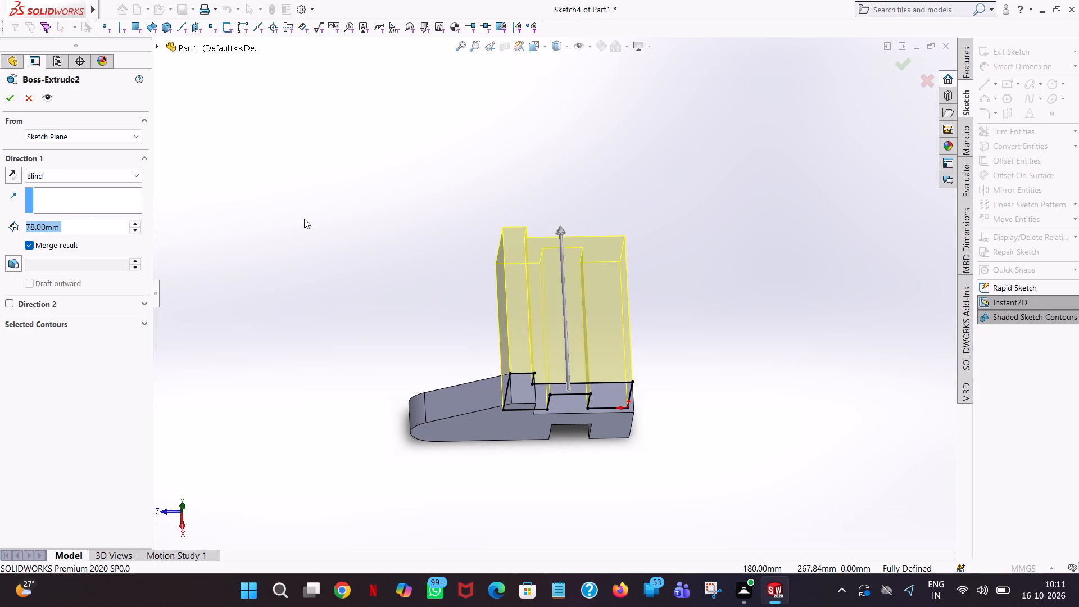
pyautogui.write('16')
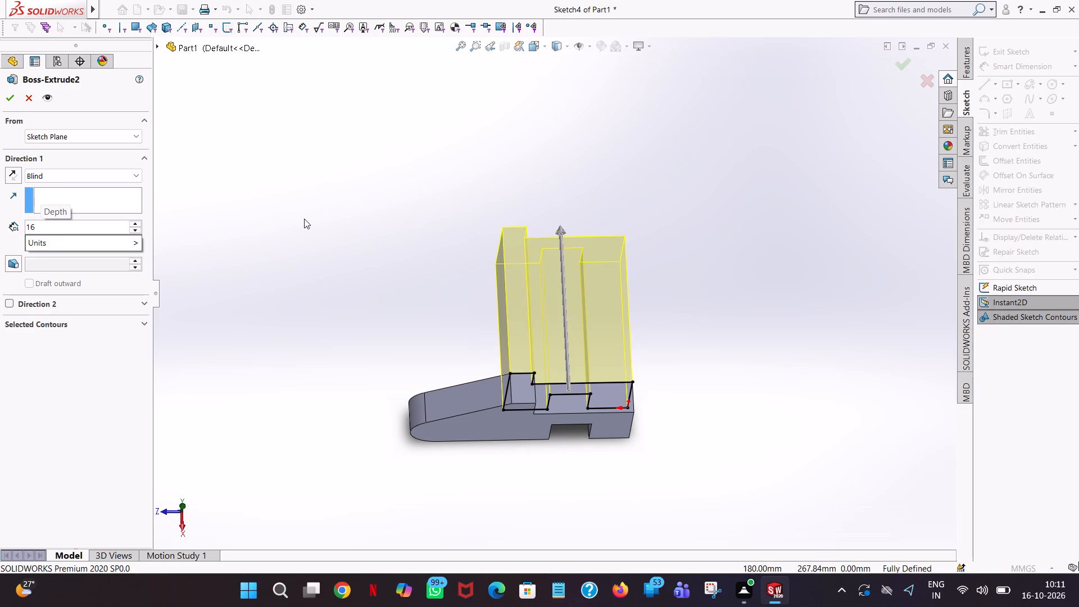
pyautogui.press('Return')
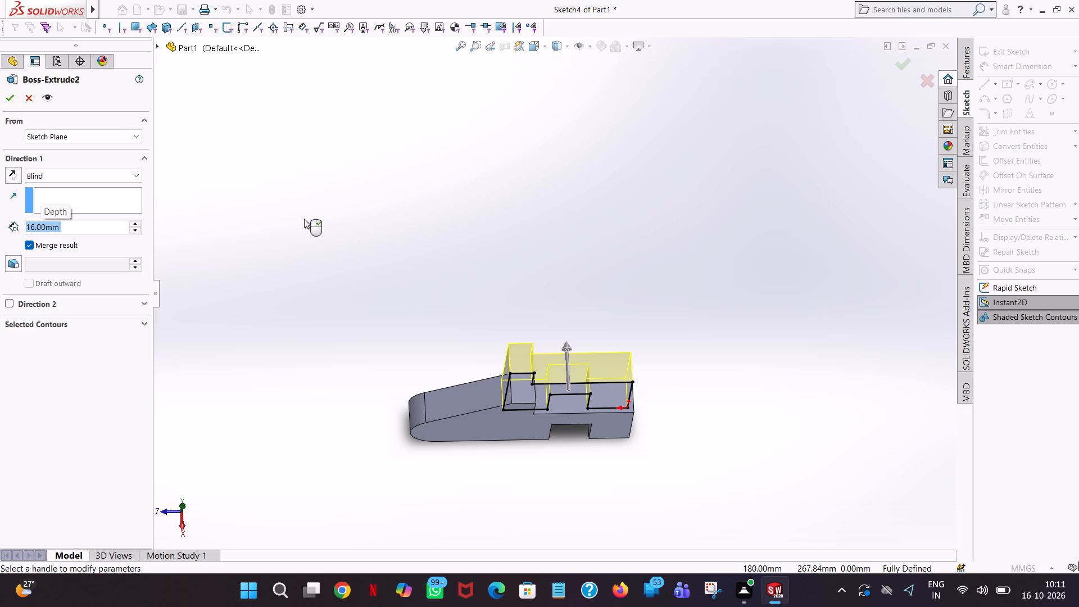
pyautogui.write('110')
pyautogui.press('-')
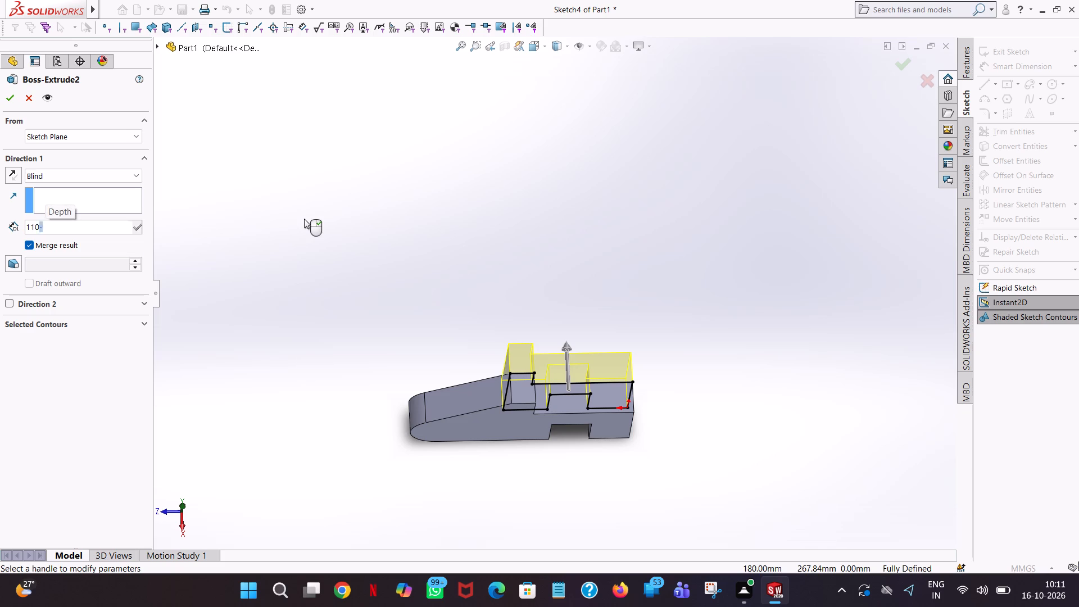
pyautogui.write('16')
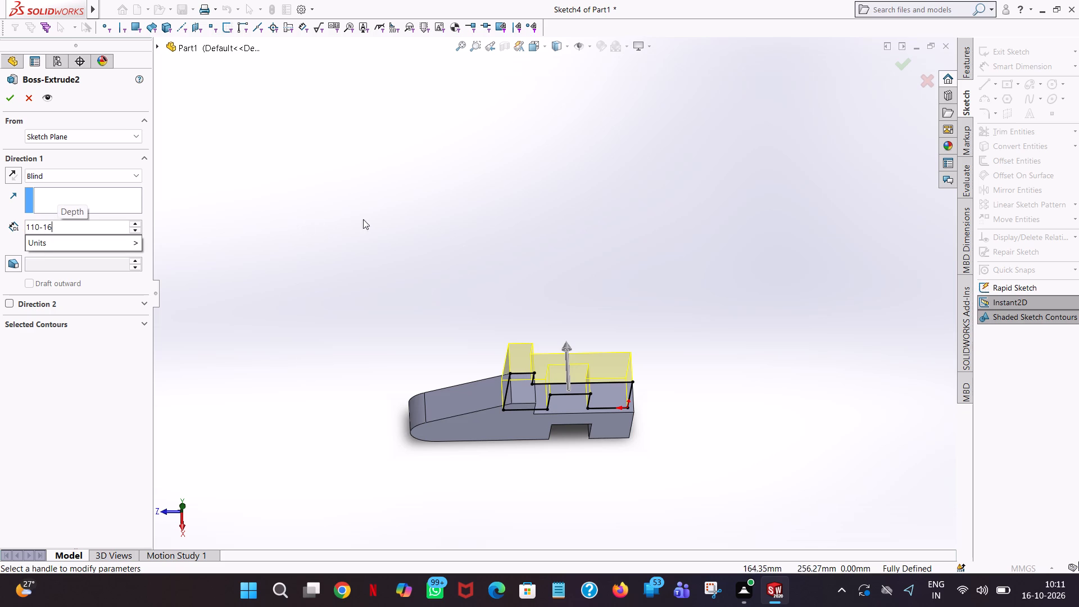
pyautogui.click(450, 196)
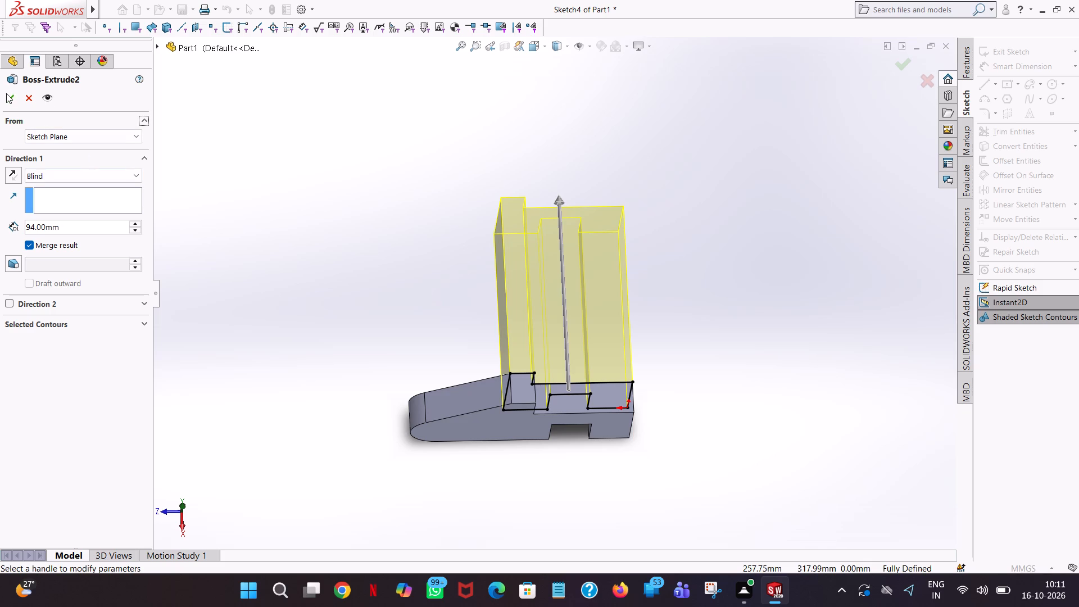
pyautogui.click(7, 98)
pyautogui.click(732, 132)
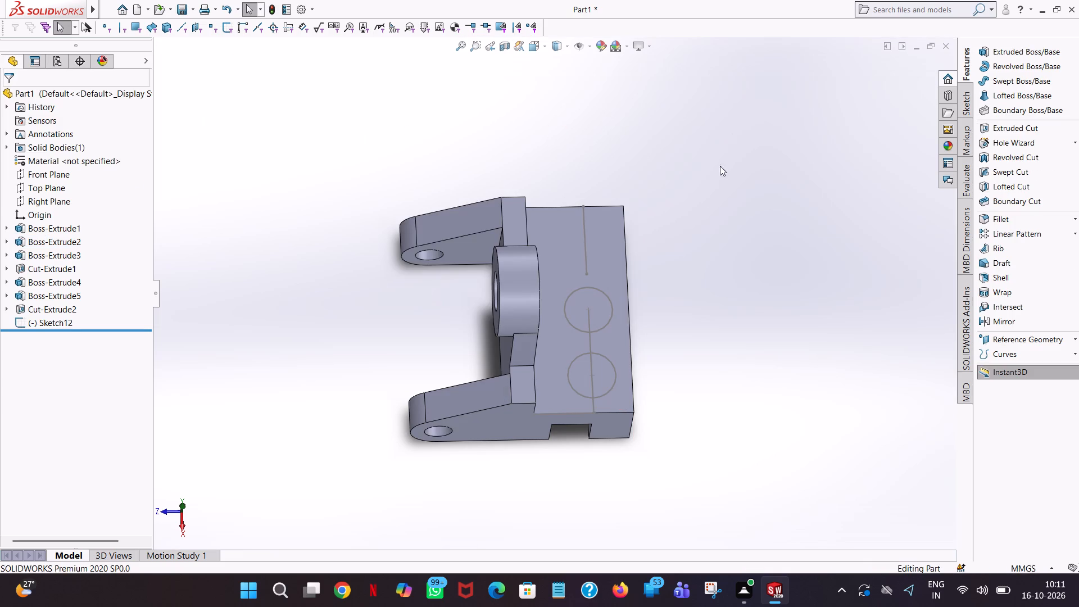
# Reopen Sketch12 on the base top and set the length of the separate guide line at the far end to 20 mm.
pyautogui.click(42, 319)
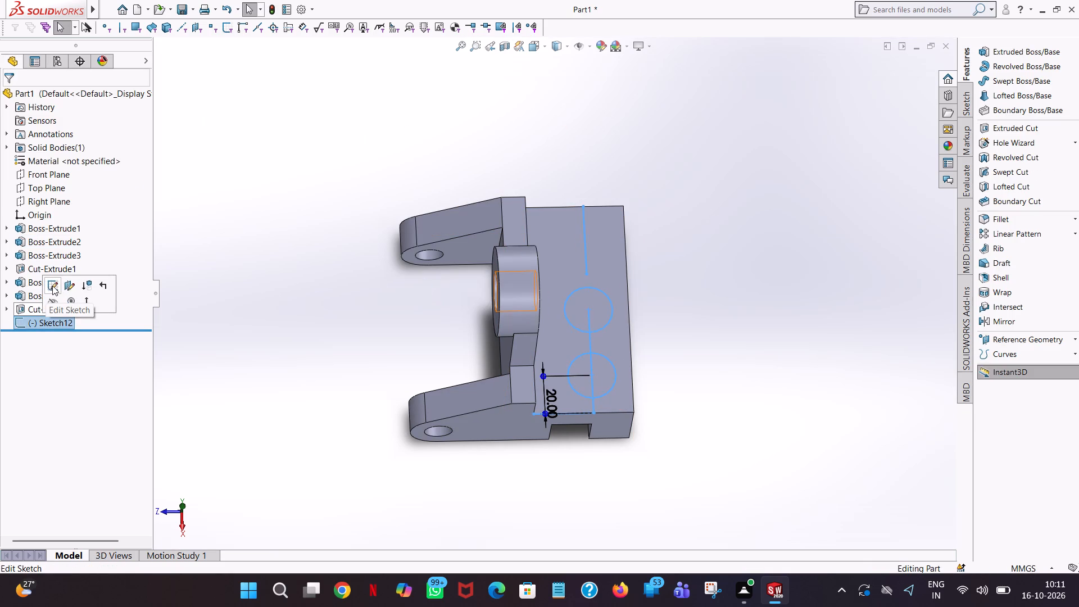
pyautogui.click(52, 286)
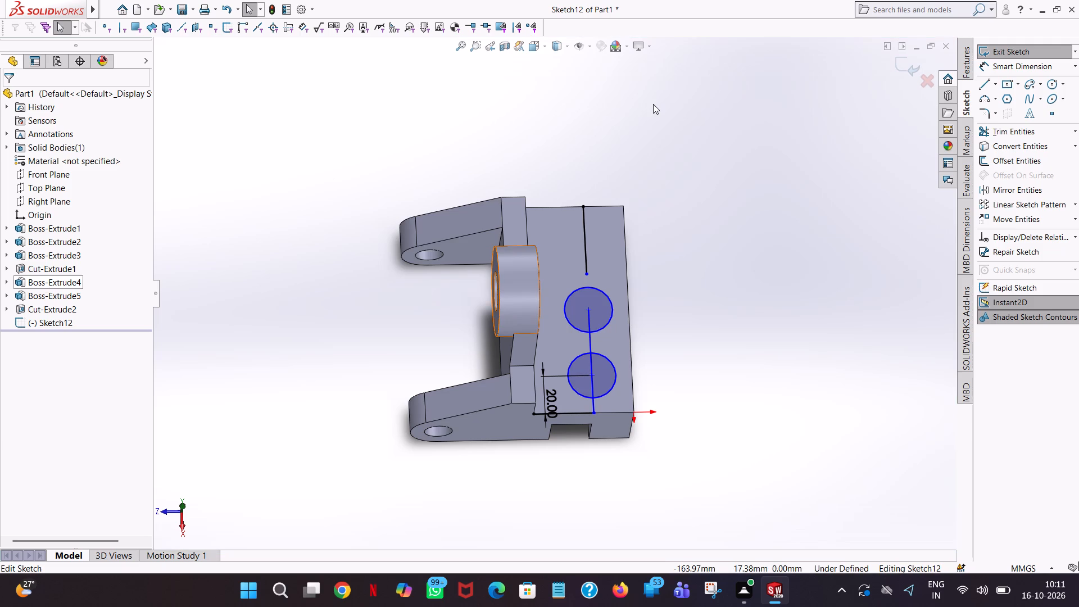
pyautogui.click(583, 239)
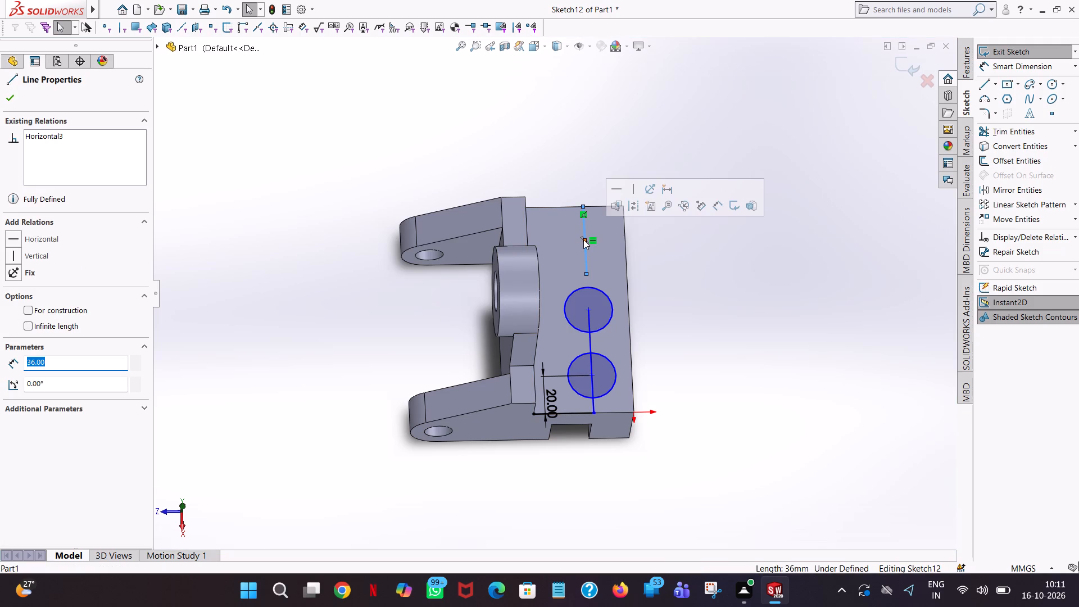
pyautogui.write('20')
pyautogui.press('Return')
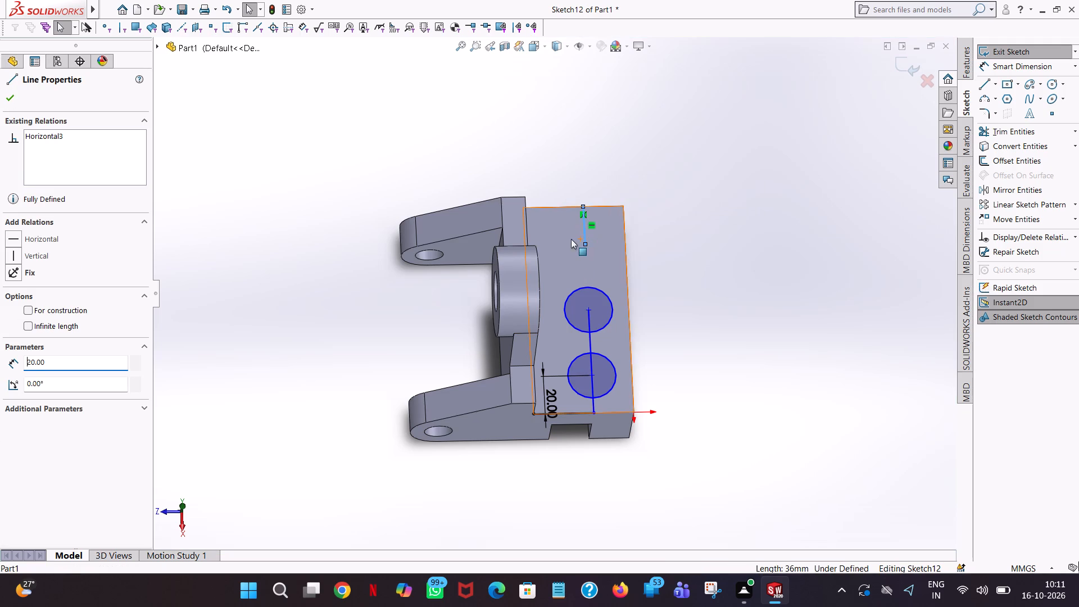
pyautogui.click(781, 162)
# Sketch a third circle of 12 mm radius centred on the inner end of the 20 mm guide line.
pyautogui.click(1053, 84)
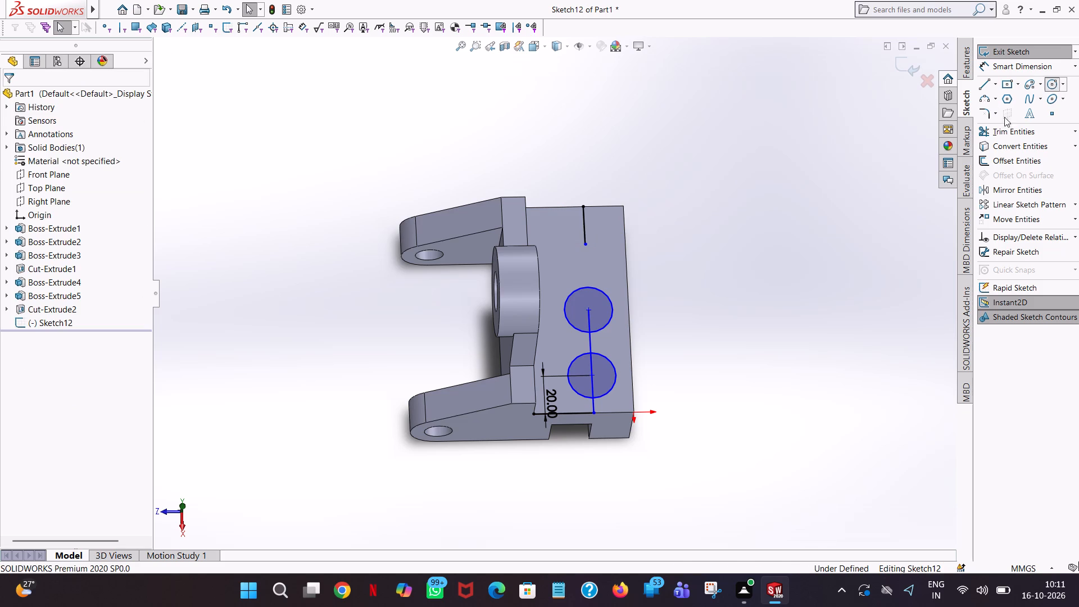
pyautogui.scroll(-3, 749, 241)
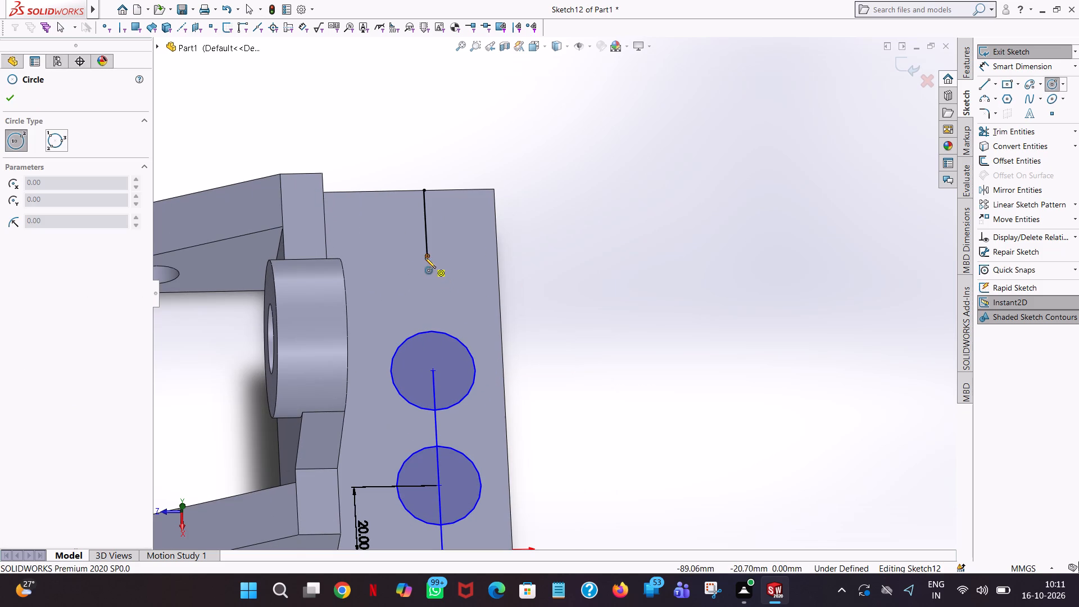
pyautogui.click(425, 256)
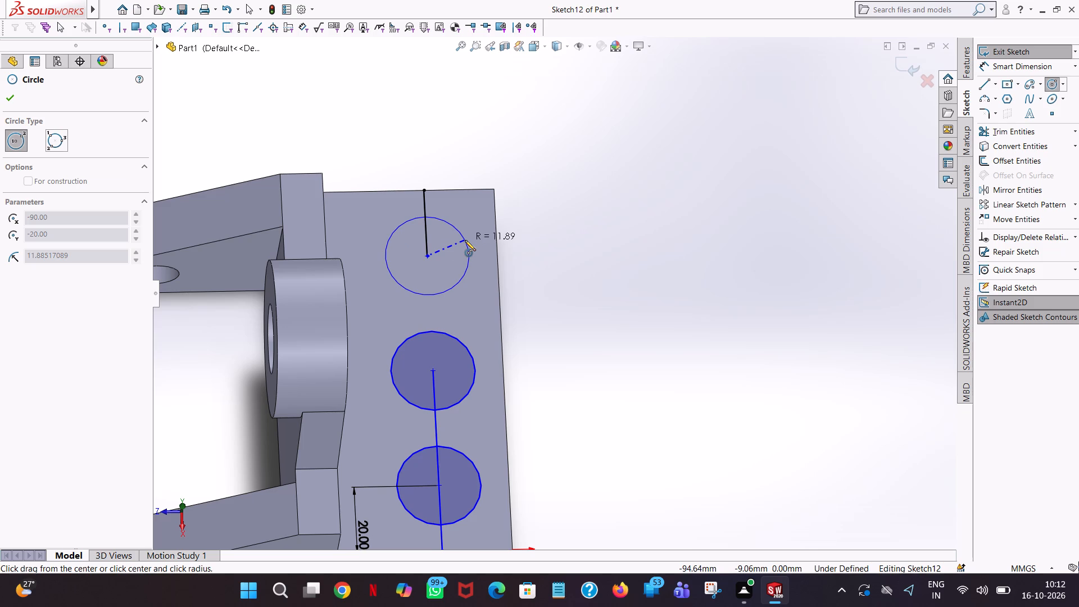
pyautogui.click(465, 240)
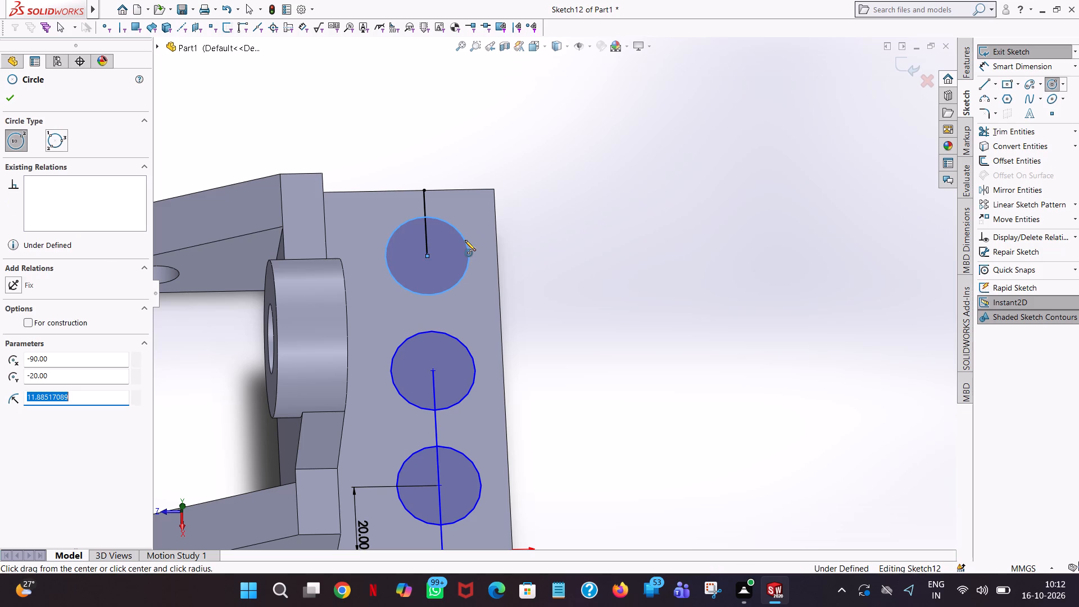
pyautogui.write('12')
pyautogui.press('Return')
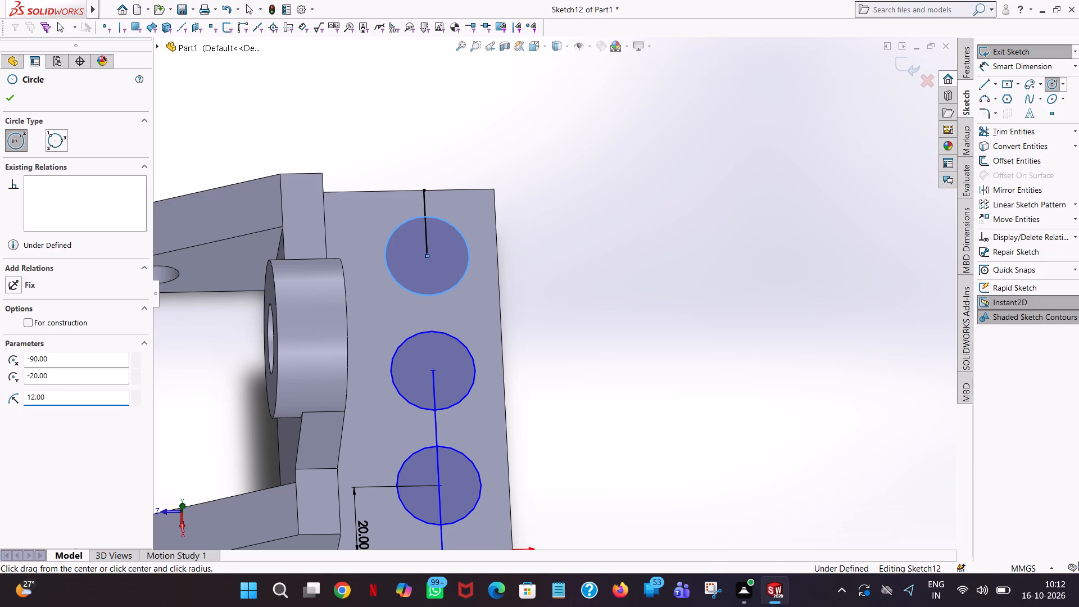
pyautogui.rightClick(463, 239)
pyautogui.click(531, 242)
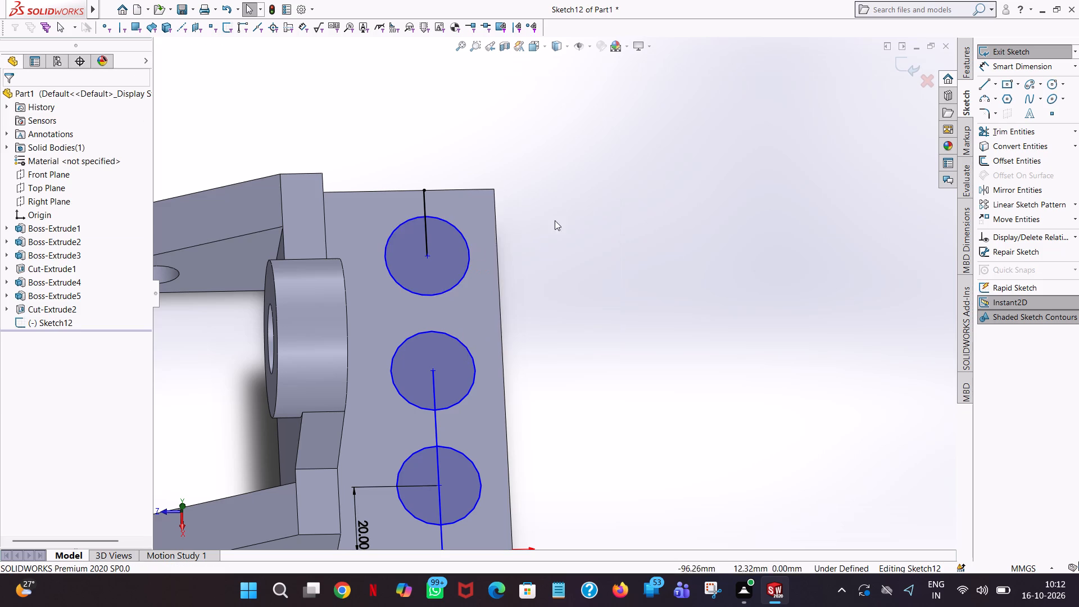
pyautogui.click(588, 200)
pyautogui.click(464, 235)
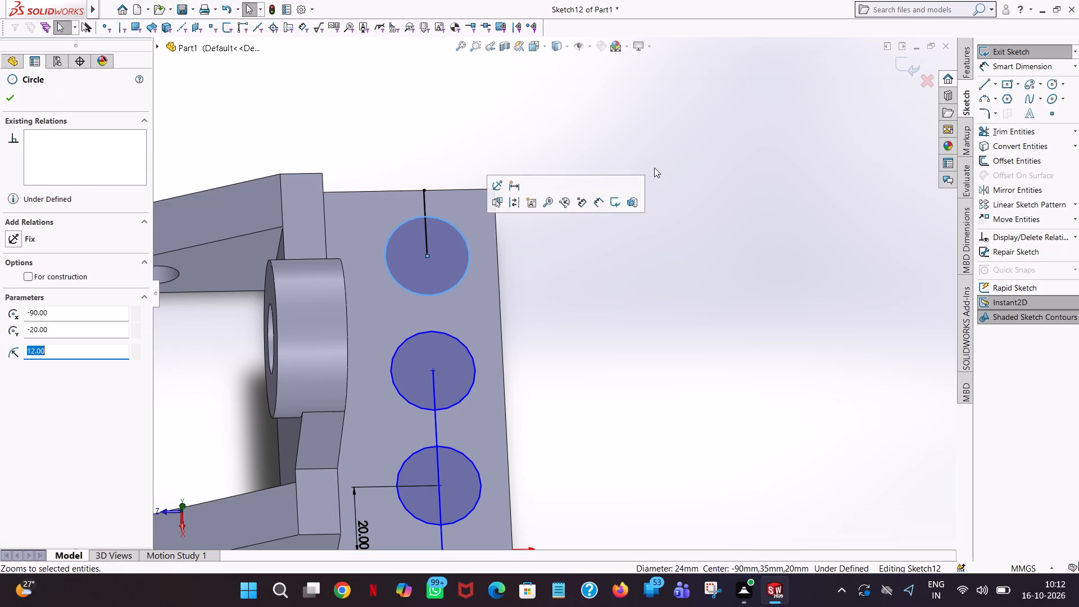
pyautogui.click(768, 128)
# Trim away all guide lines running through the three circles and along the base's edge near the origin.
pyautogui.click(1035, 135)
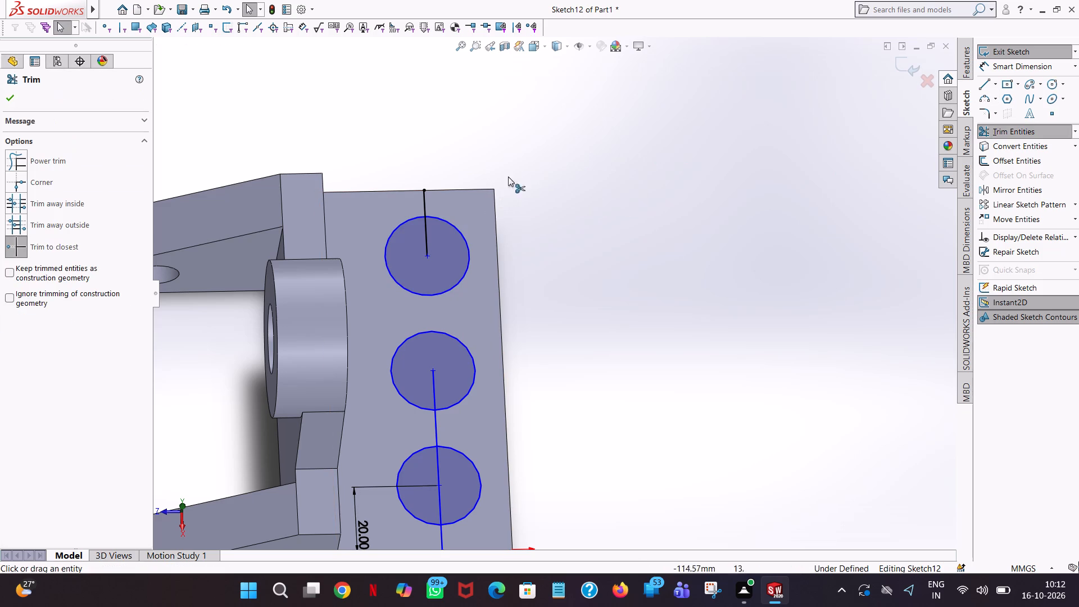
pyautogui.click(425, 198)
pyautogui.click(427, 239)
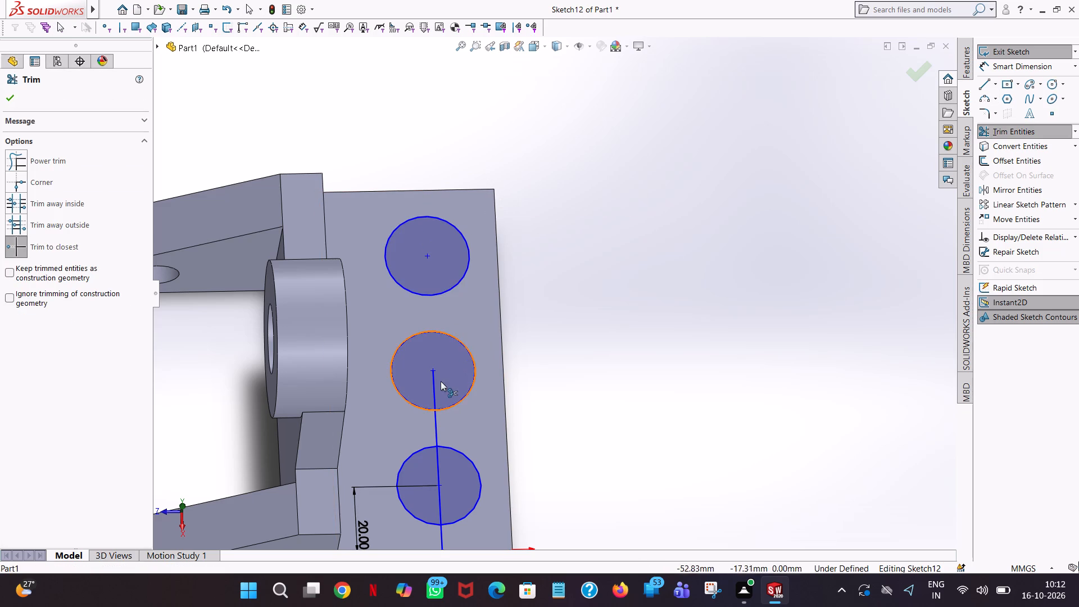
pyautogui.click(434, 387)
pyautogui.click(438, 476)
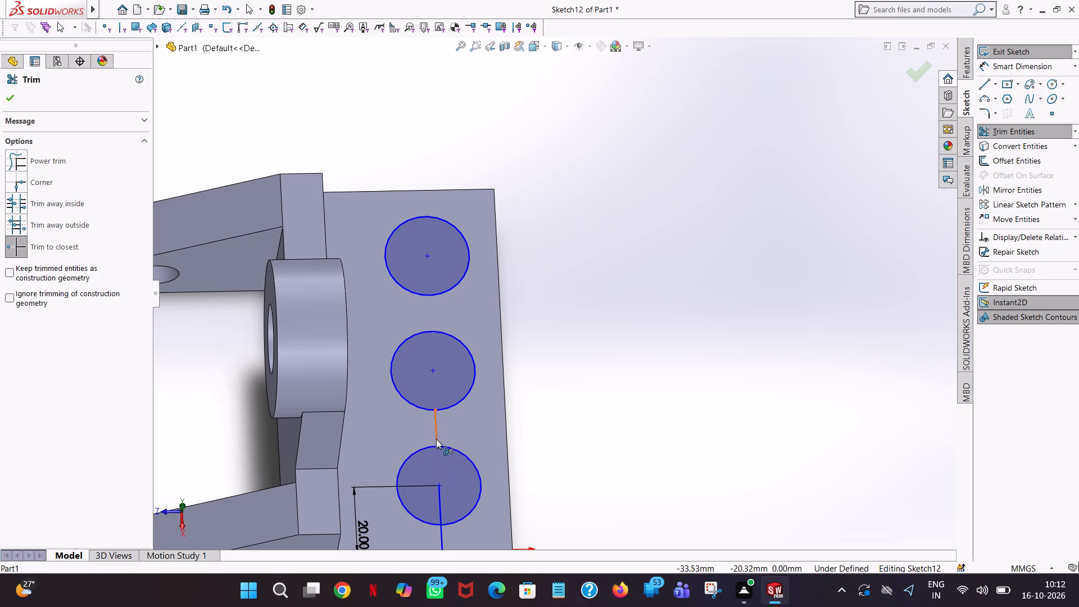
pyautogui.click(436, 428)
pyautogui.click(441, 503)
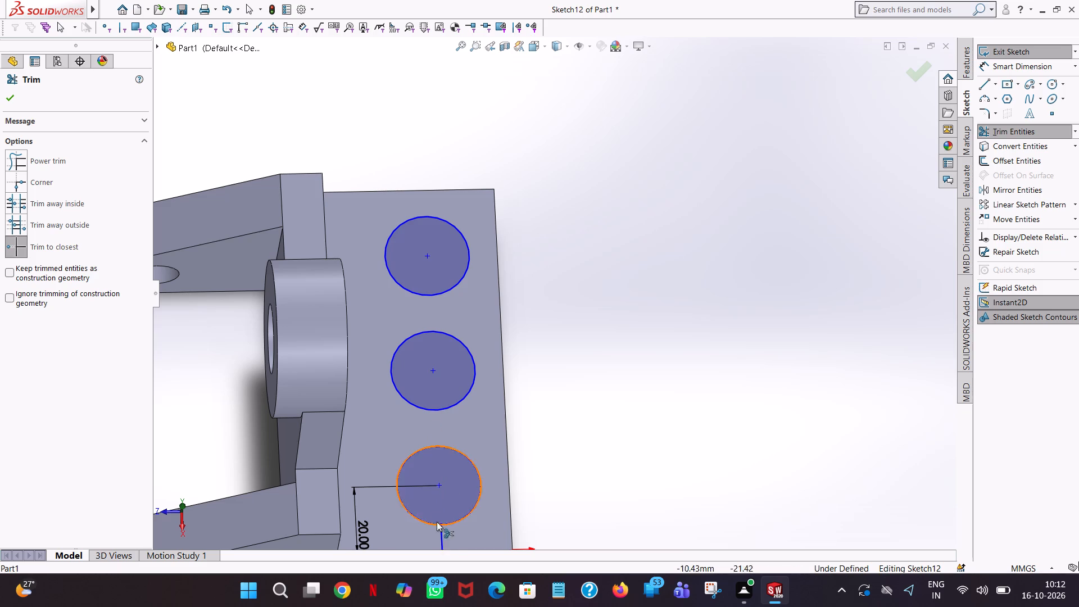
pyautogui.click(442, 538)
pyautogui.scroll(4, 445, 468)
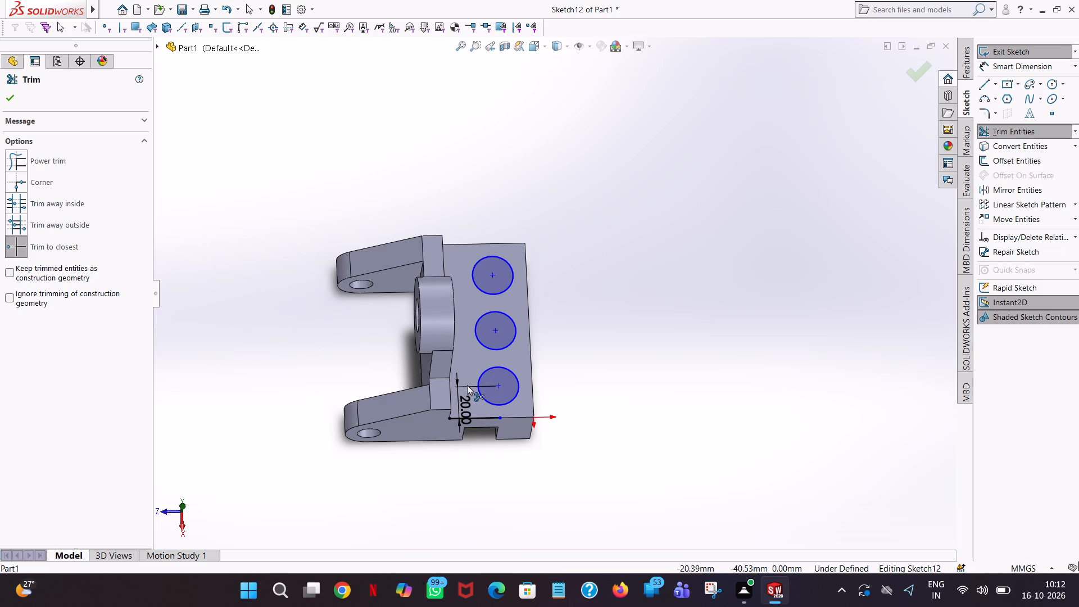
pyautogui.click(486, 418)
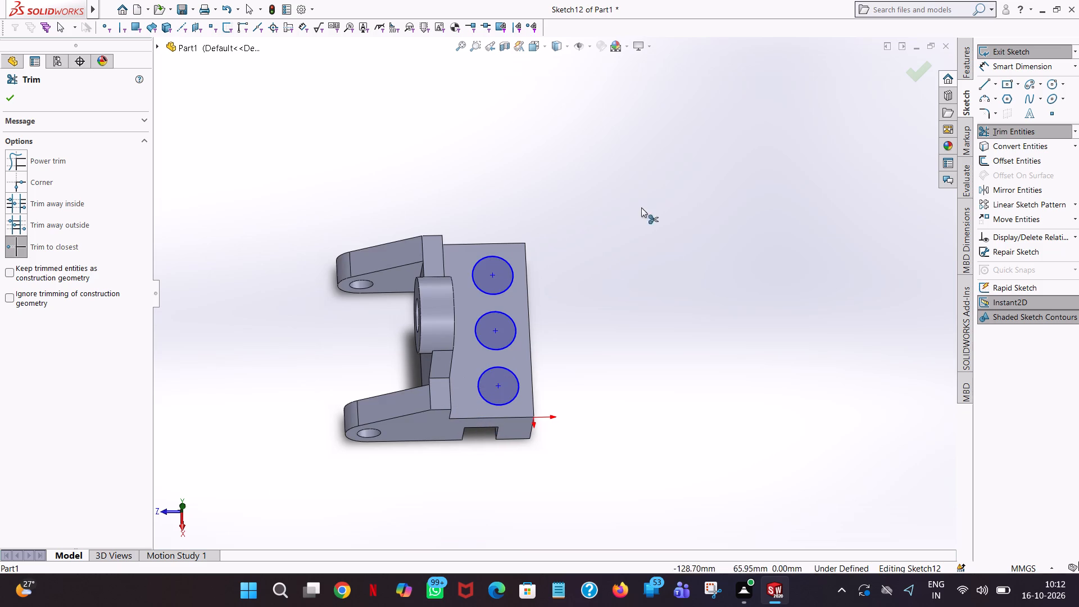
pyautogui.click(11, 94)
pyautogui.click(855, 232)
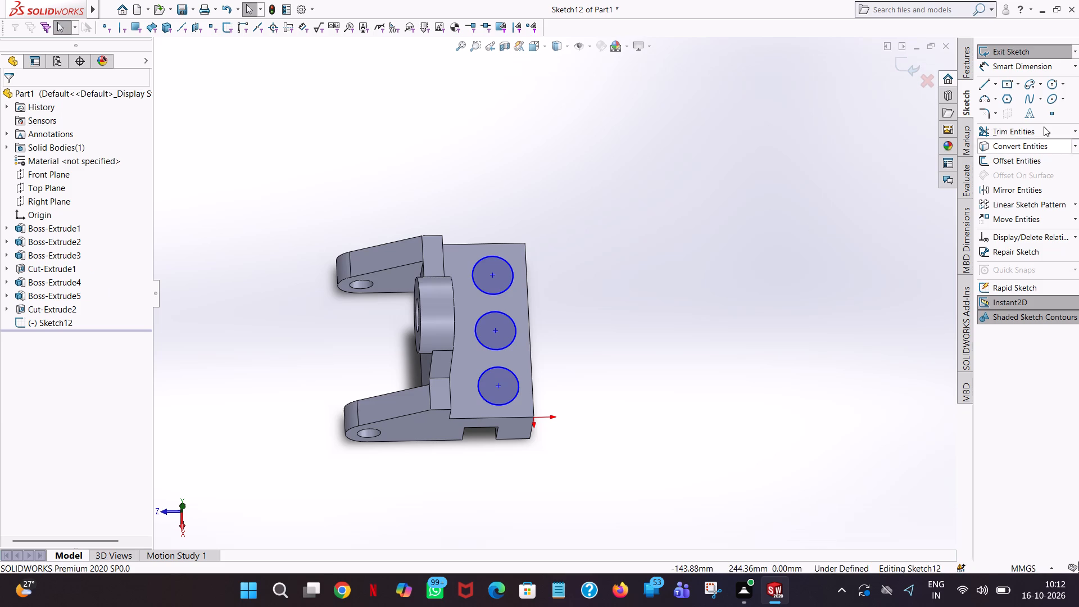
# Dimension the diameter of the circle farthest from the origin as 24 mm.
pyautogui.click(998, 70)
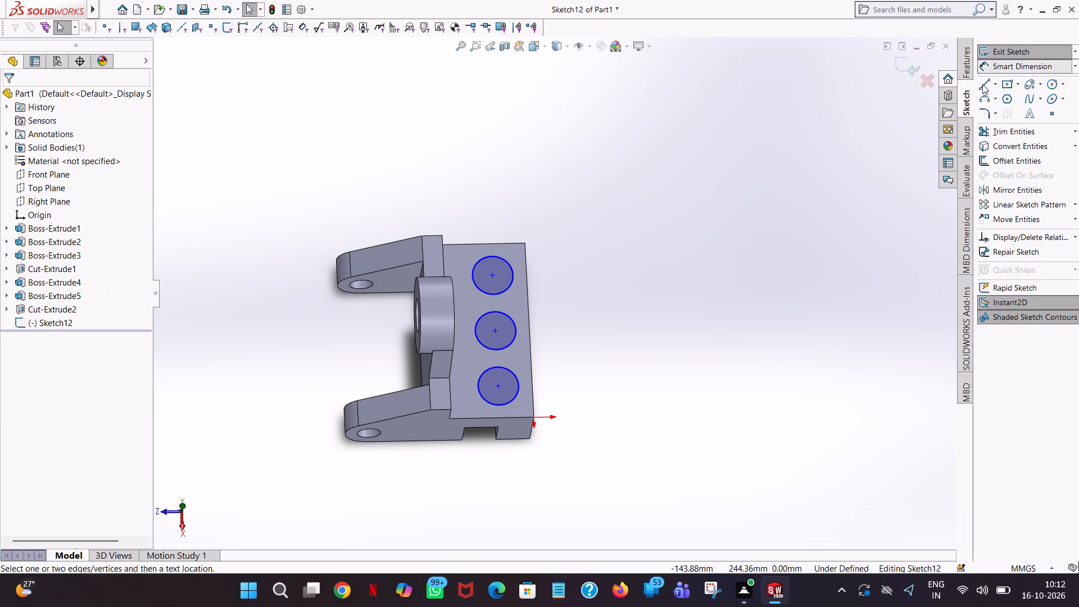
pyautogui.click(506, 260)
pyautogui.click(634, 184)
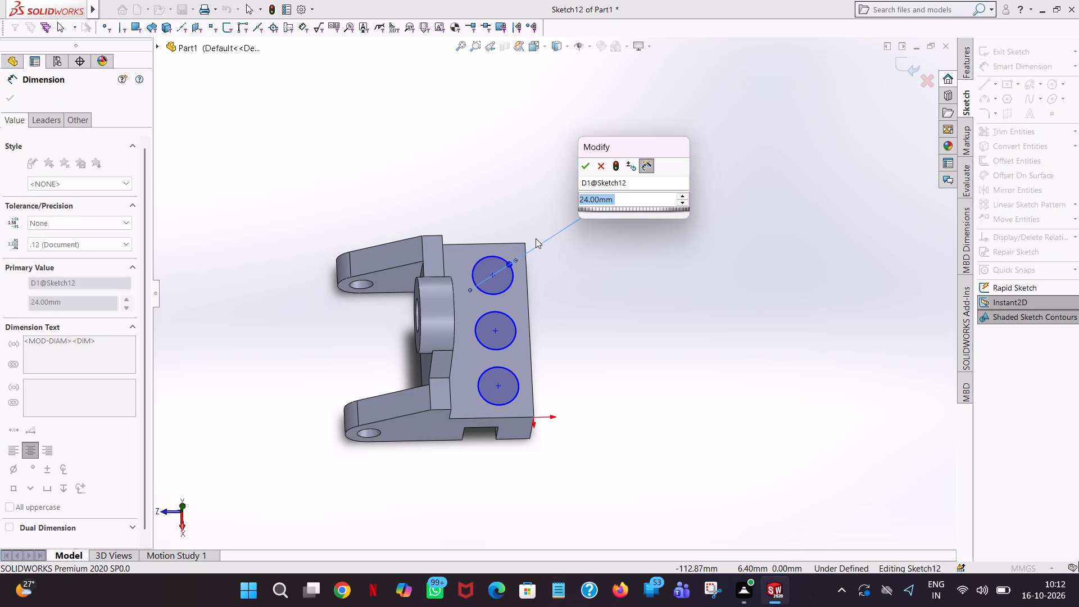
pyautogui.click(586, 167)
pyautogui.click(521, 156)
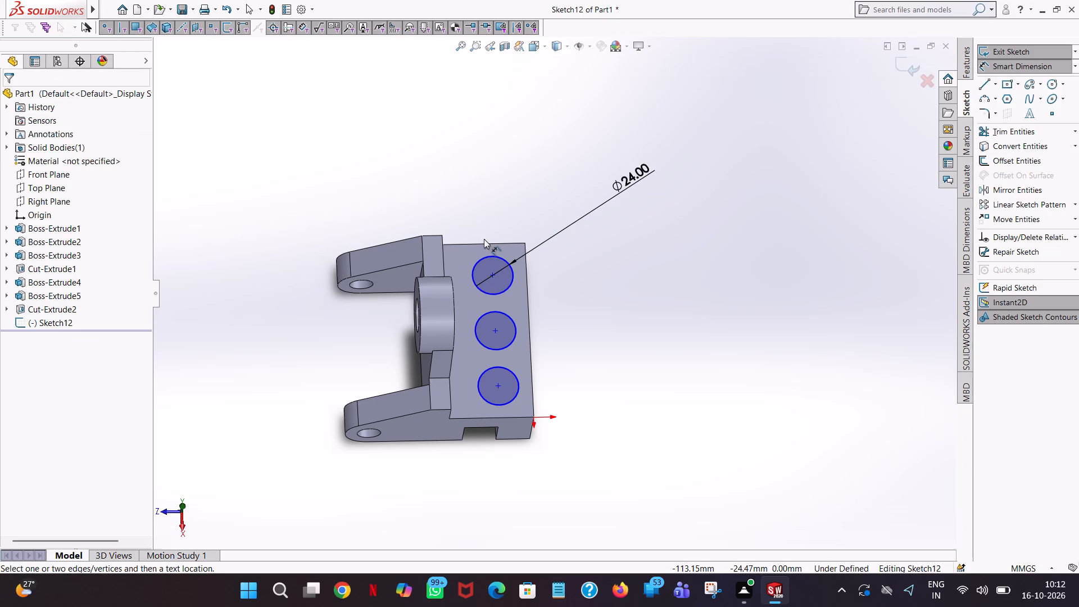
# Dimension the farthest circle's centre at 20 mm from the base's far end edge.
pyautogui.click(487, 243)
pyautogui.click(493, 273)
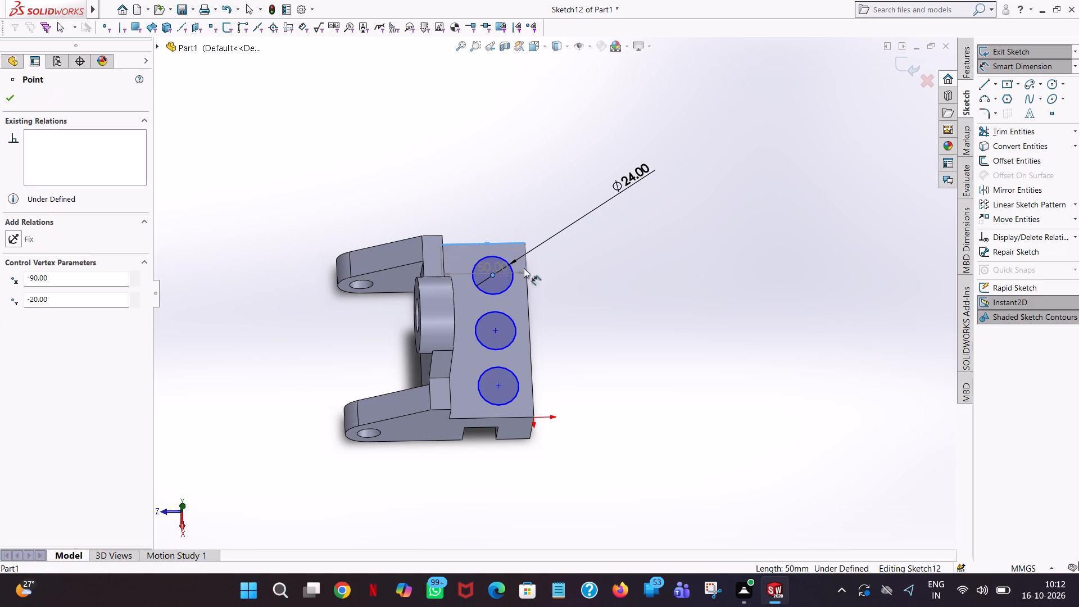
pyautogui.click(573, 256)
pyautogui.click(519, 242)
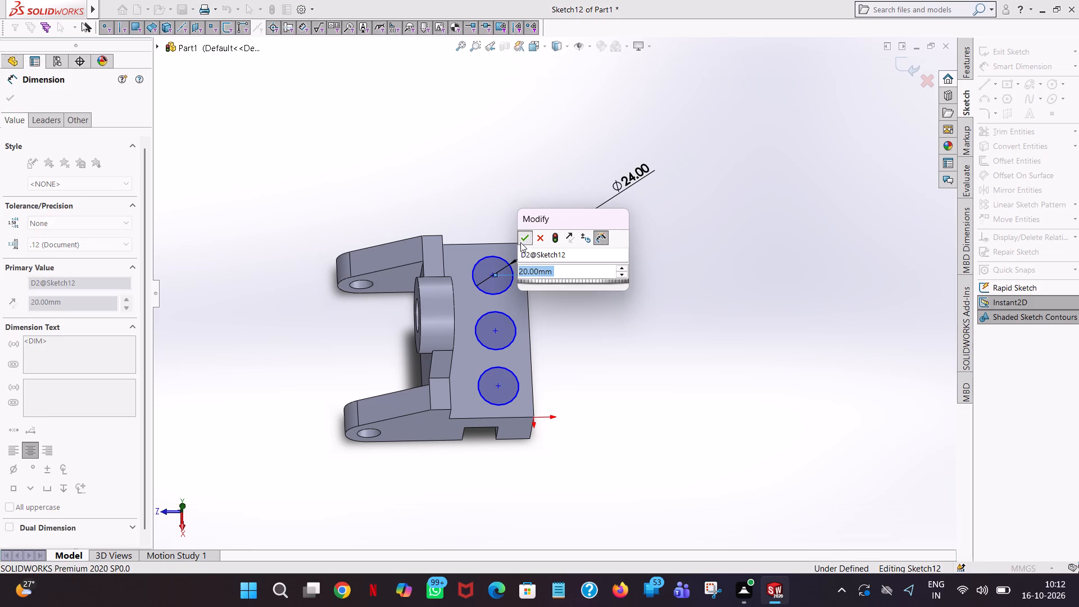
pyautogui.click(724, 270)
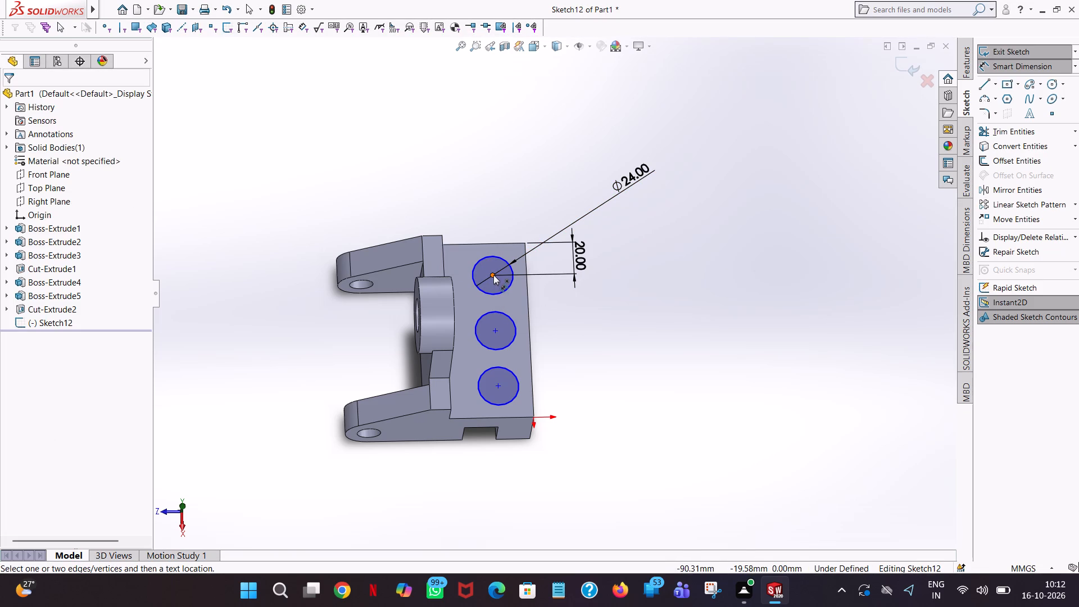
# Dimension the spacing between the centres of the farthest and middle circles as 35 mm.
pyautogui.click(493, 275)
pyautogui.click(496, 332)
pyautogui.click(593, 320)
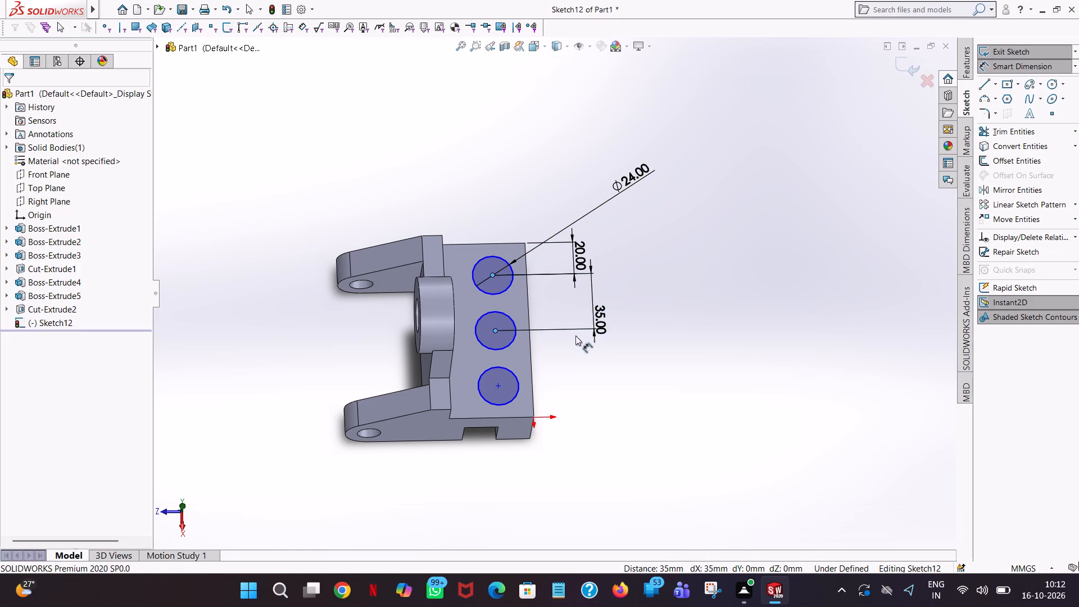
pyautogui.click(548, 299)
pyautogui.click(724, 251)
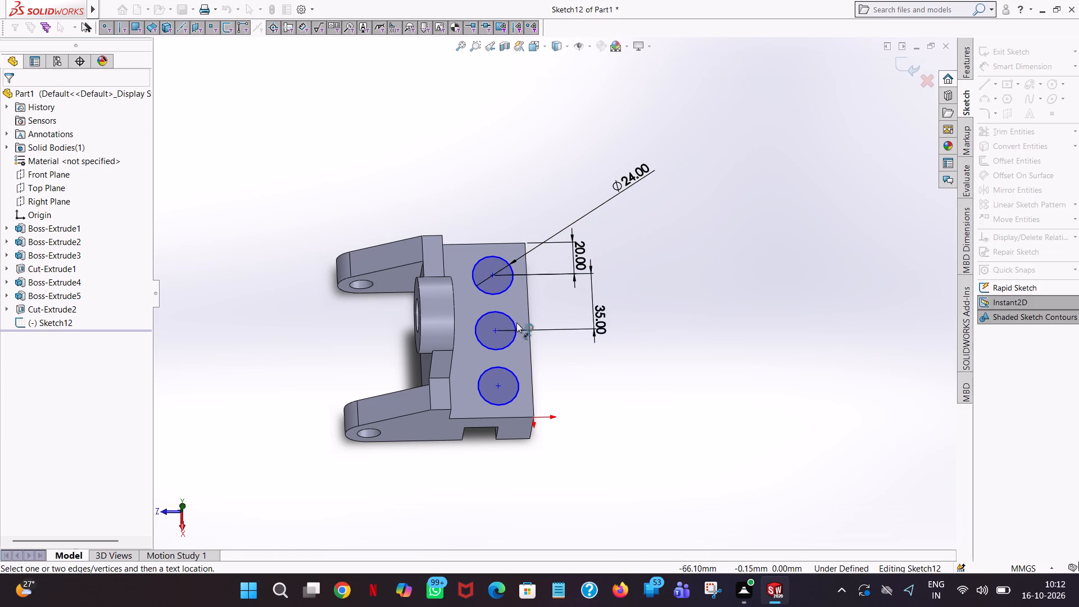
# Dimension the spacing between the centres of the middle circle and the circle nearest the origin as 35 mm.
pyautogui.click(493, 332)
pyautogui.click(494, 387)
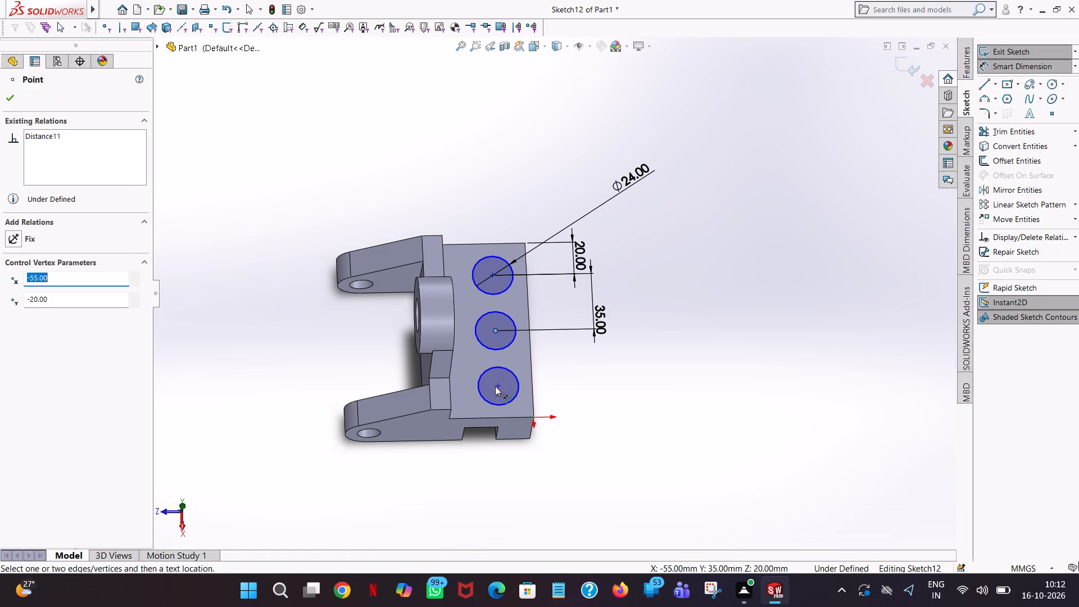
pyautogui.click(498, 384)
pyautogui.click(677, 345)
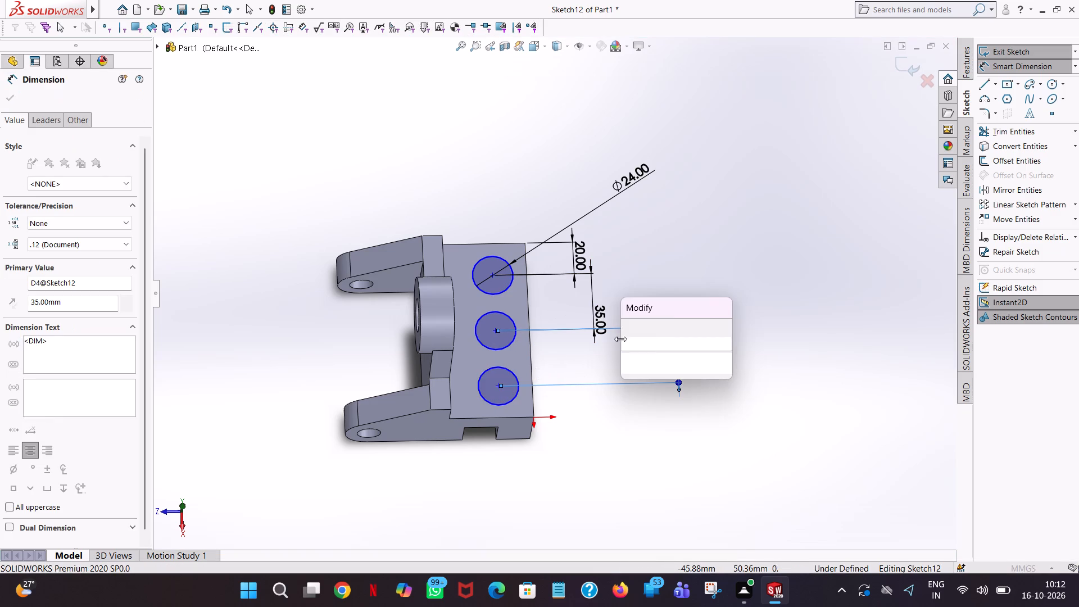
pyautogui.click(628, 329)
pyautogui.click(683, 250)
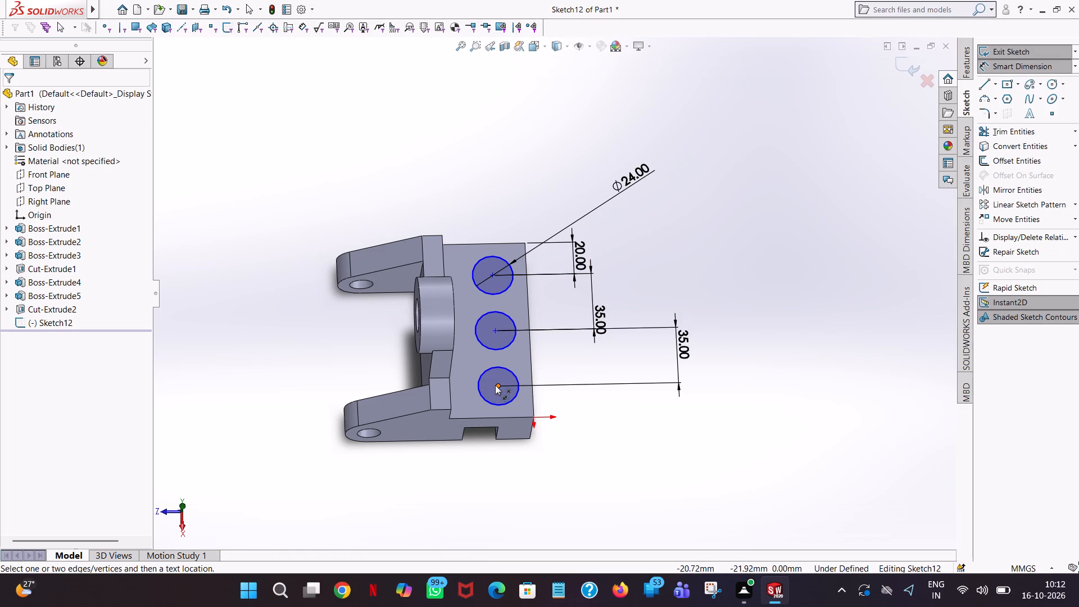
# Dimension the nearest circle's centre at 20 mm from the base's edge beside the origin.
pyautogui.click(496, 385)
pyautogui.click(497, 416)
pyautogui.click(664, 406)
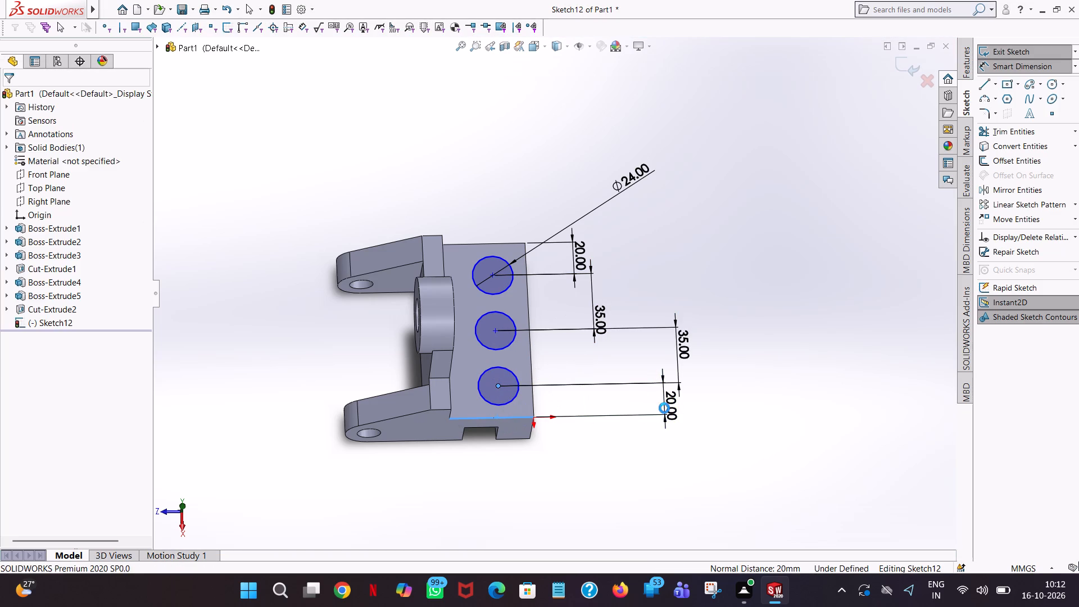
pyautogui.click(614, 385)
pyautogui.click(733, 248)
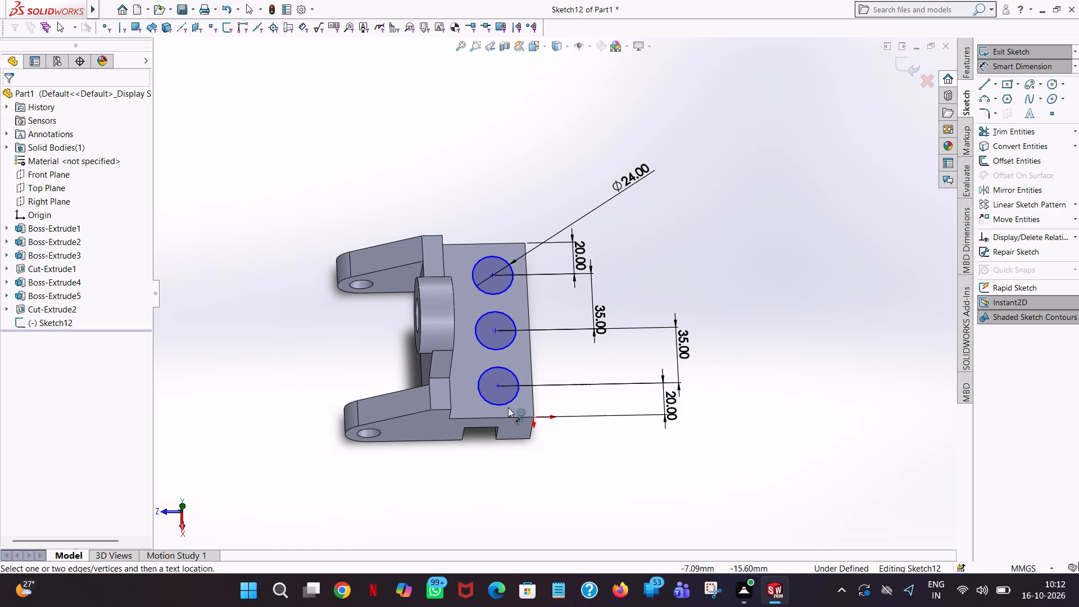
# Dimension the diameters of the circle nearest the origin and the middle circle as 24 mm each.
pyautogui.click(508, 401)
pyautogui.click(599, 442)
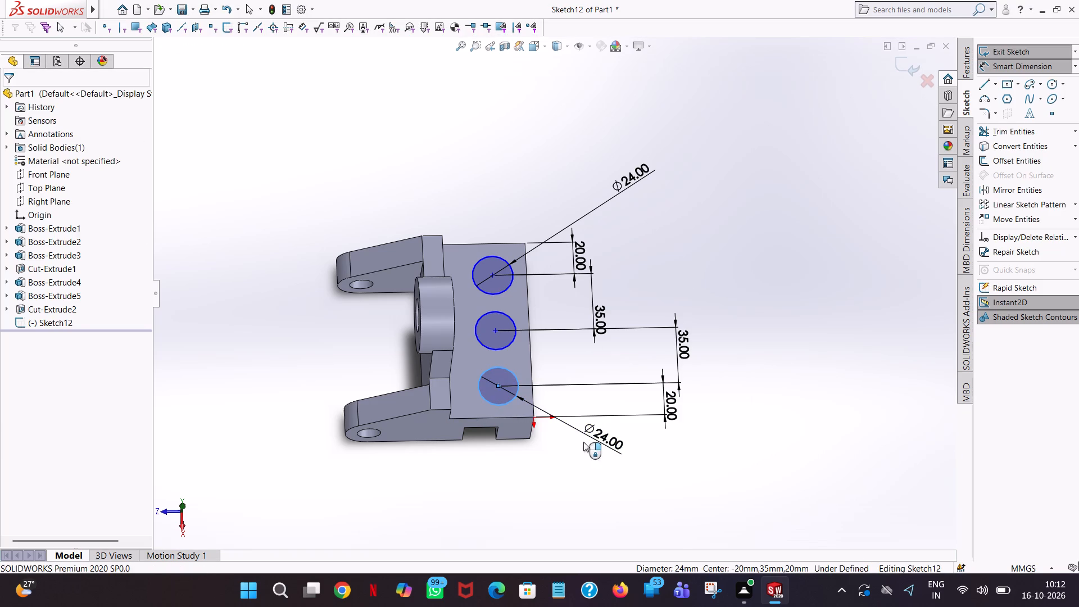
pyautogui.click(552, 420)
pyautogui.click(586, 369)
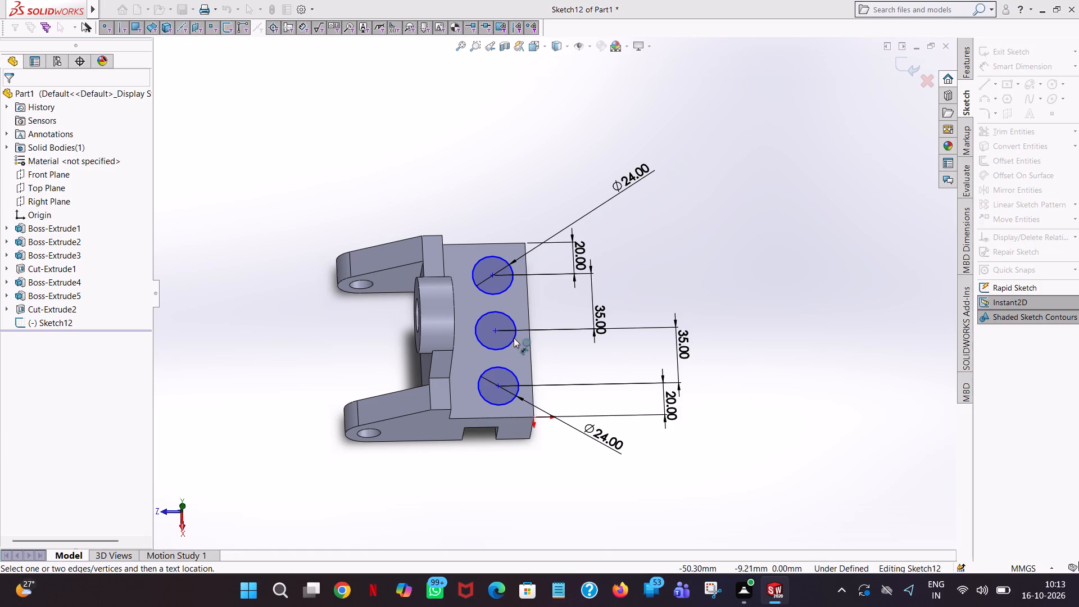
pyautogui.click(513, 338)
pyautogui.click(642, 267)
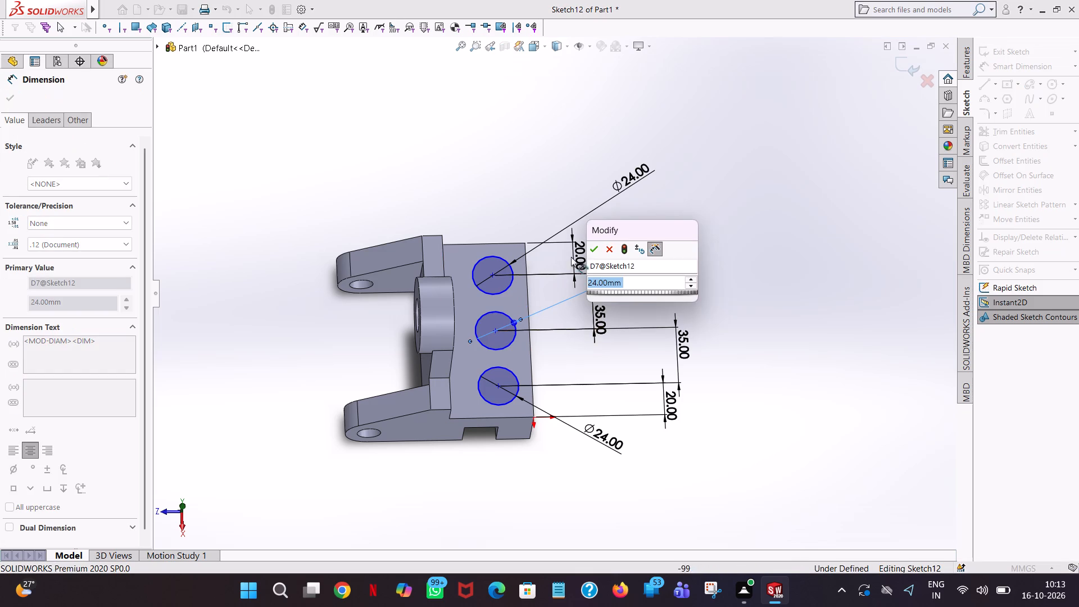
pyautogui.click(590, 251)
pyautogui.click(636, 202)
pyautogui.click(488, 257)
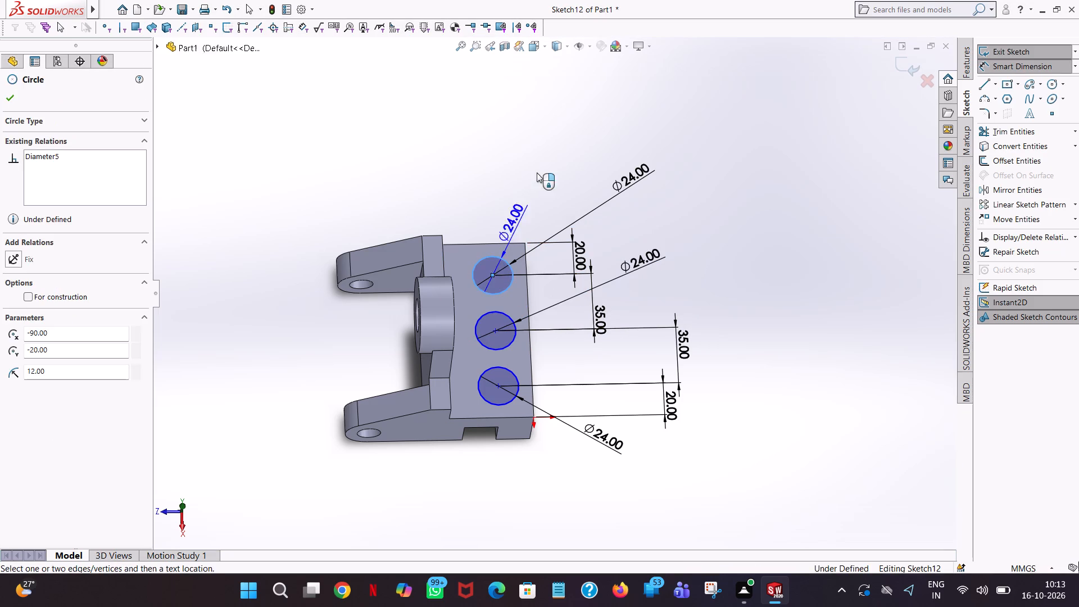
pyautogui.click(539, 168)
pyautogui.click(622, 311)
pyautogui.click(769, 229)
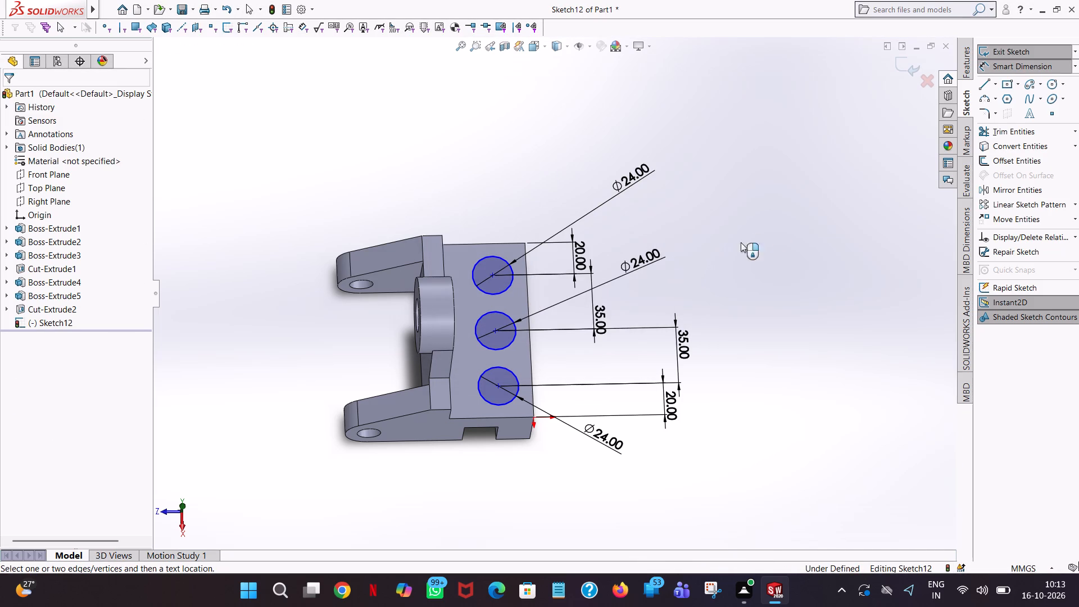
# Add an aligned 28.28 mm dimension between the nearest circle's centre and the base corner at the origin.
pyautogui.click(500, 386)
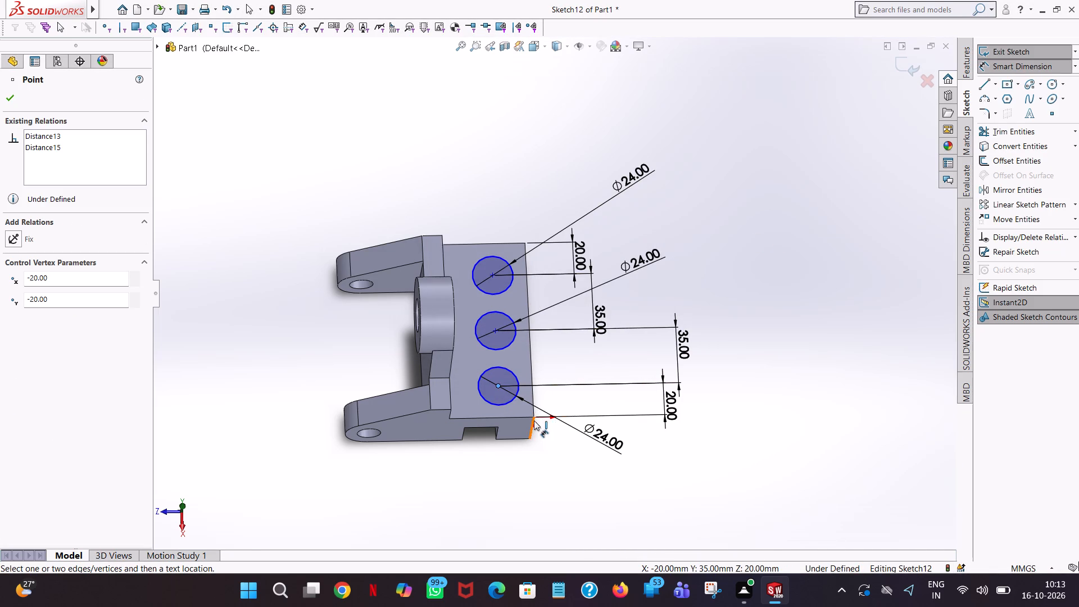
pyautogui.click(534, 418)
pyautogui.click(565, 359)
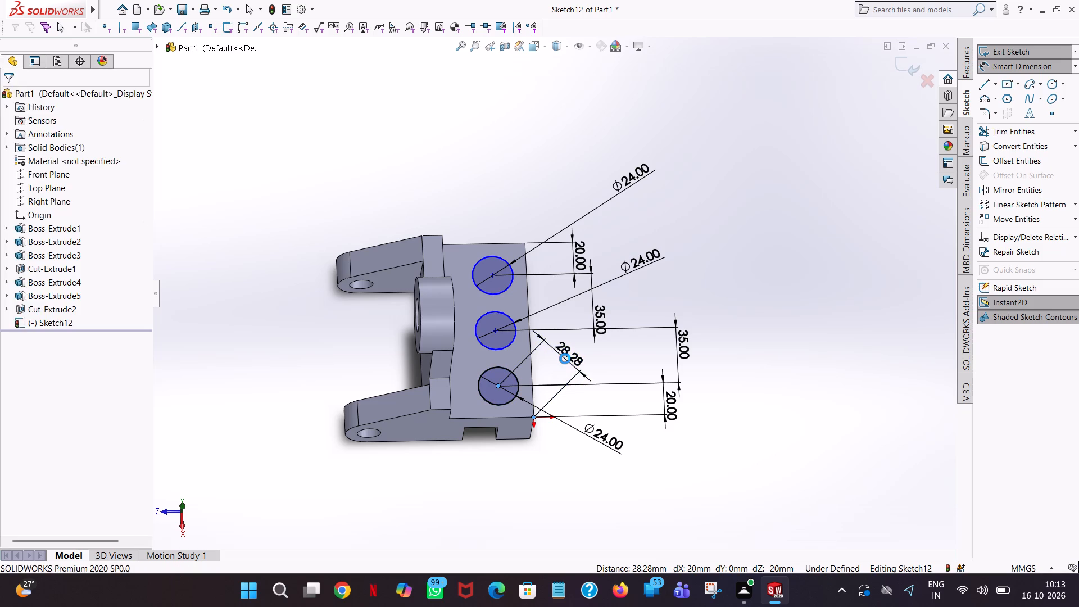
pyautogui.click(516, 344)
pyautogui.click(736, 237)
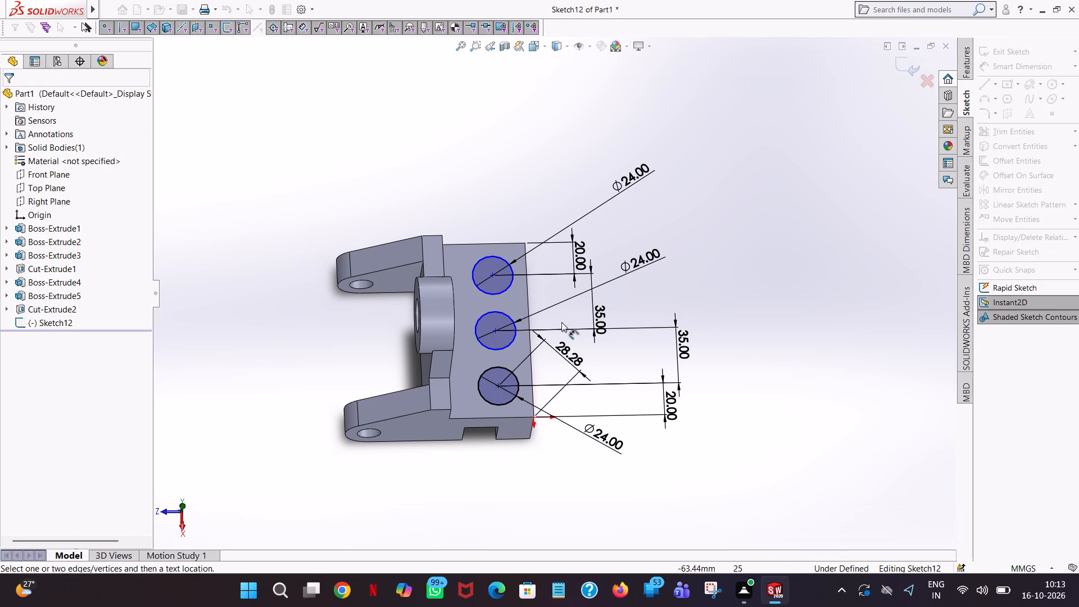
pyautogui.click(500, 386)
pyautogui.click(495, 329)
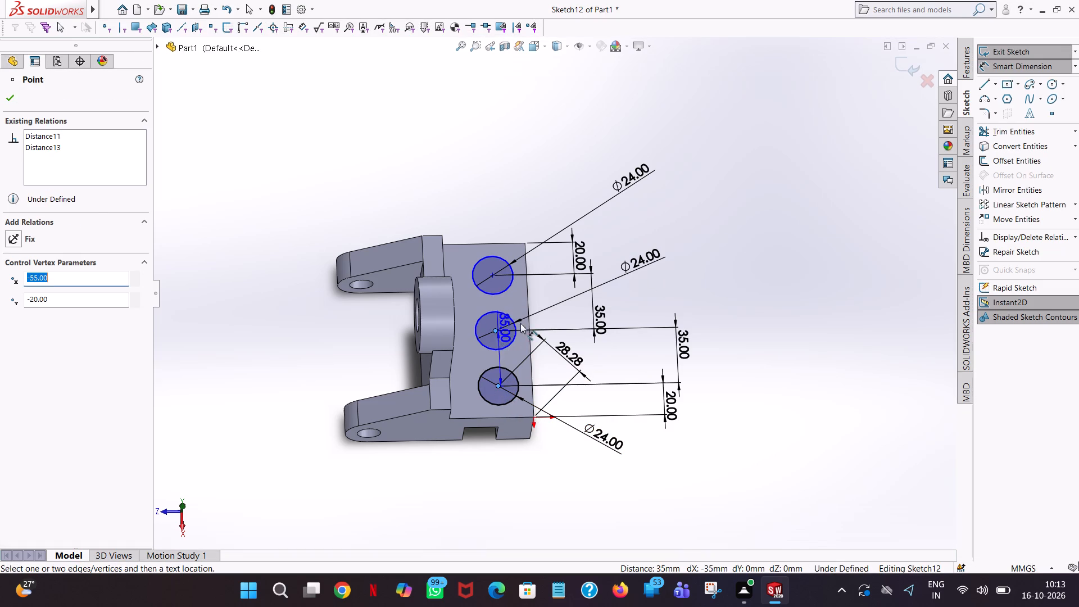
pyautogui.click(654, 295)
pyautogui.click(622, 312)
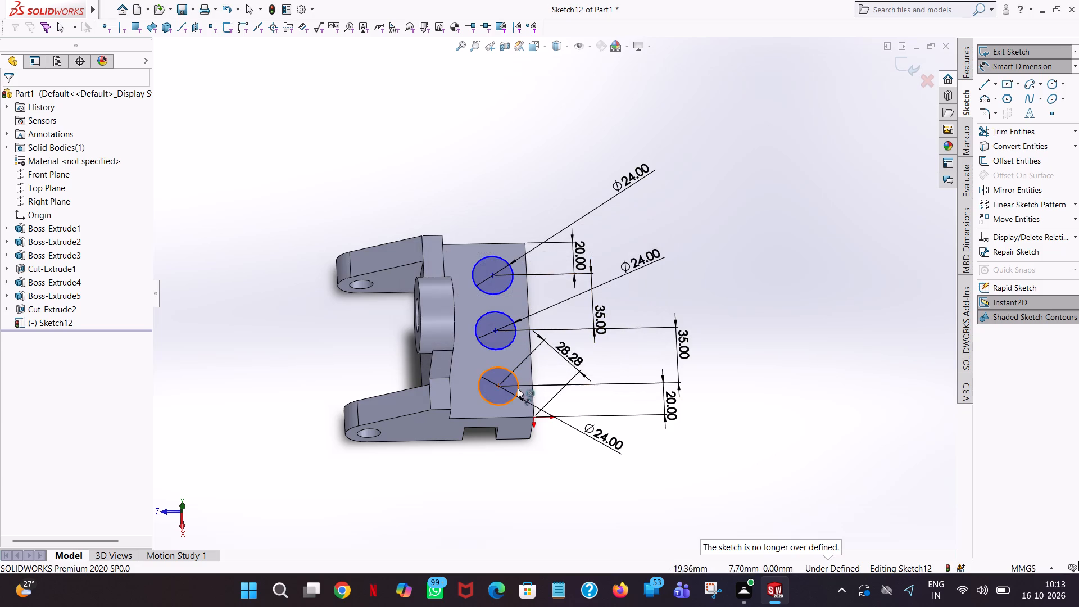
# Add a Horizontal relation between the centre points of the middle circle and the circle nearest the origin.
pyautogui.click(1016, 62)
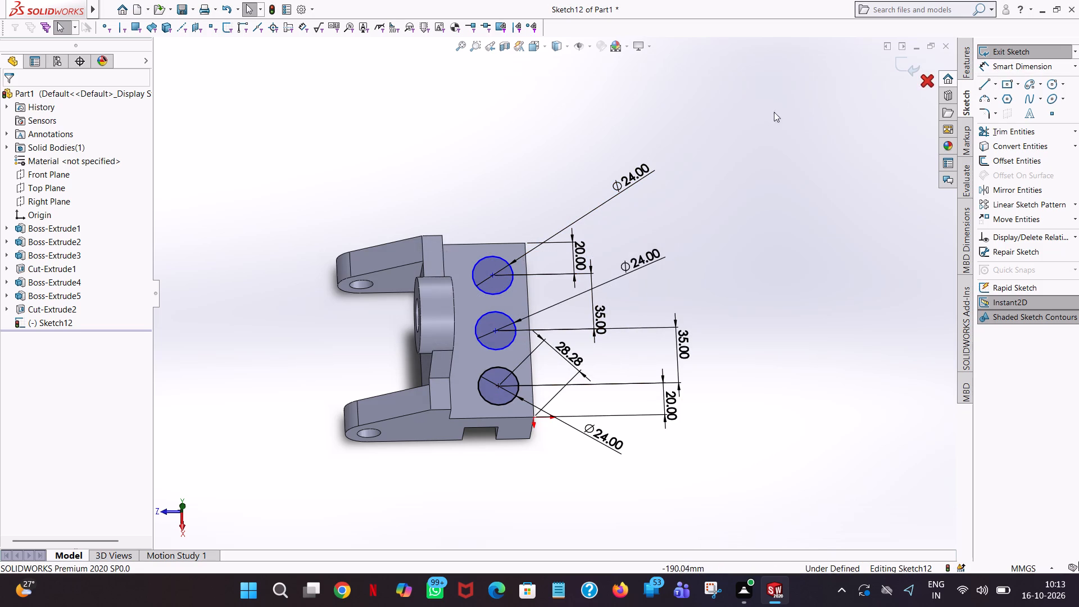
pyautogui.click(754, 108)
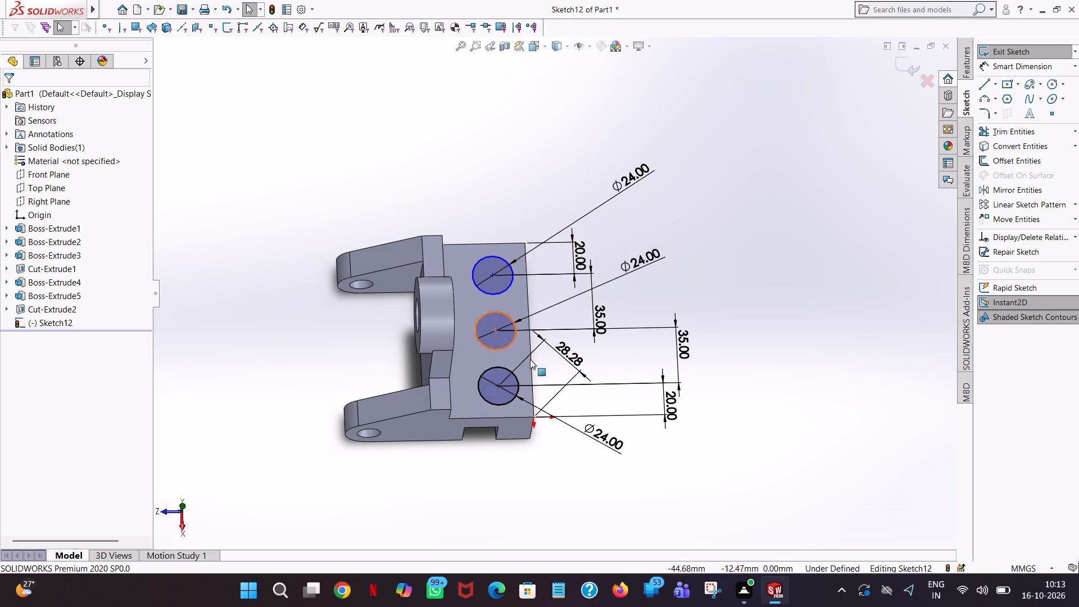
pyautogui.keyDown('ctrl'); pyautogui.click(499, 383); pyautogui.keyUp('ctrl')
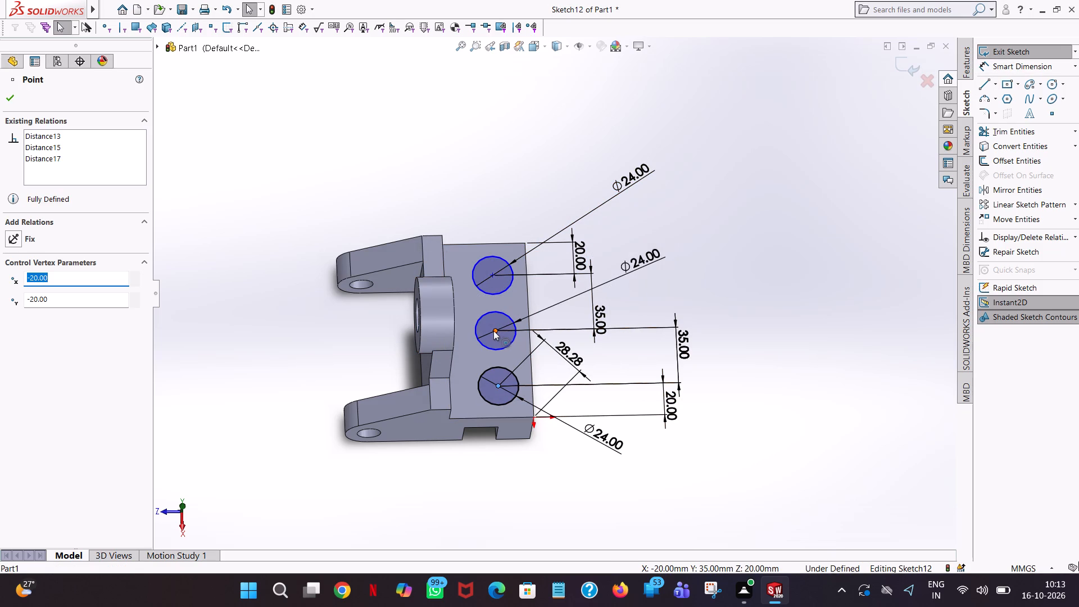
pyautogui.keyDown('ctrl'); pyautogui.click(493, 329); pyautogui.keyUp('ctrl')
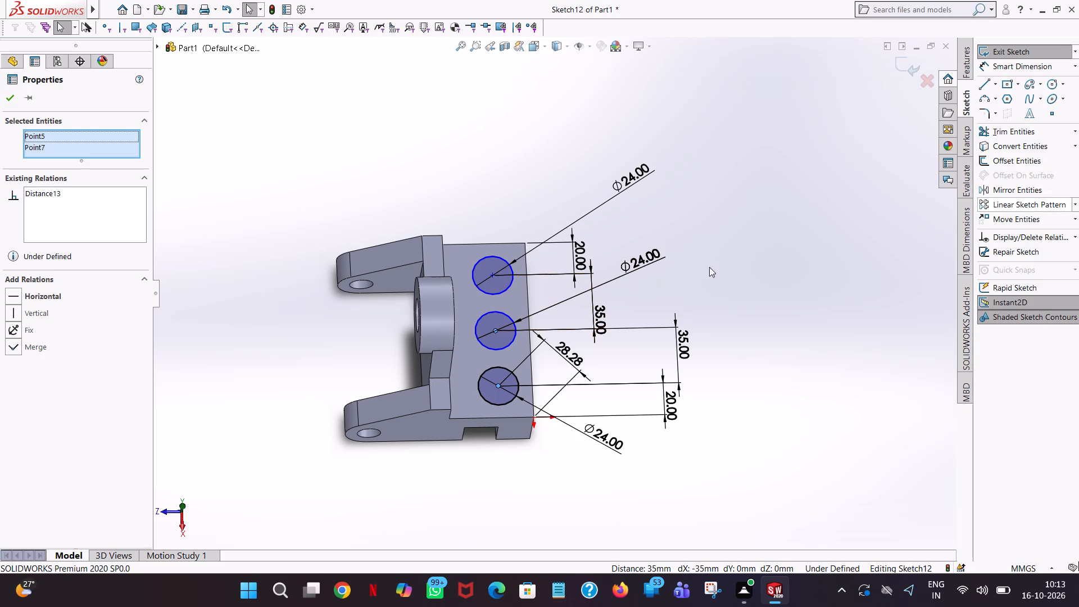
pyautogui.click(43, 296)
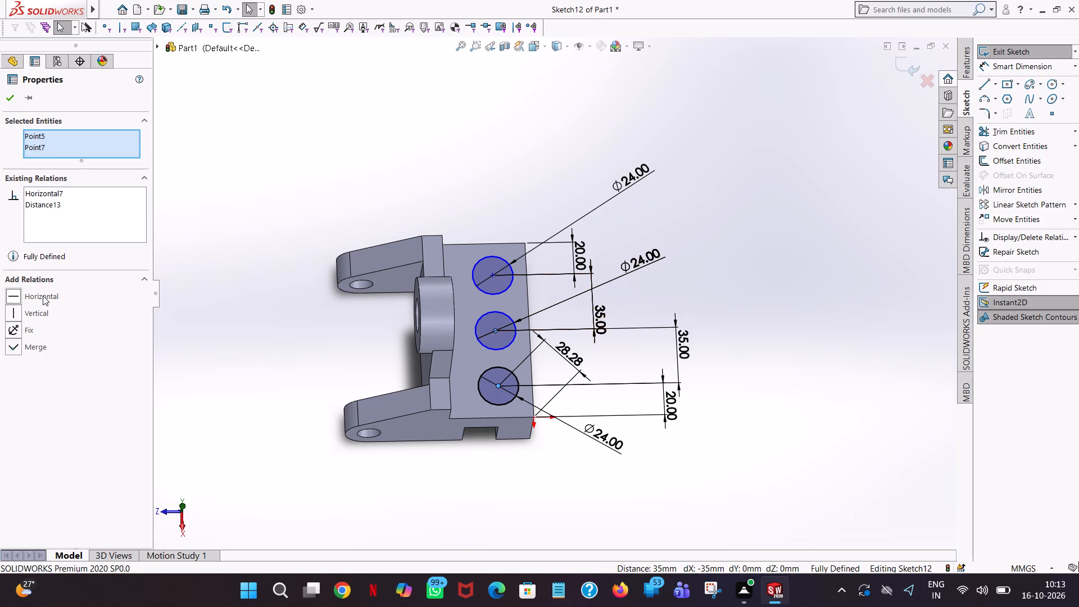
pyautogui.click(581, 124)
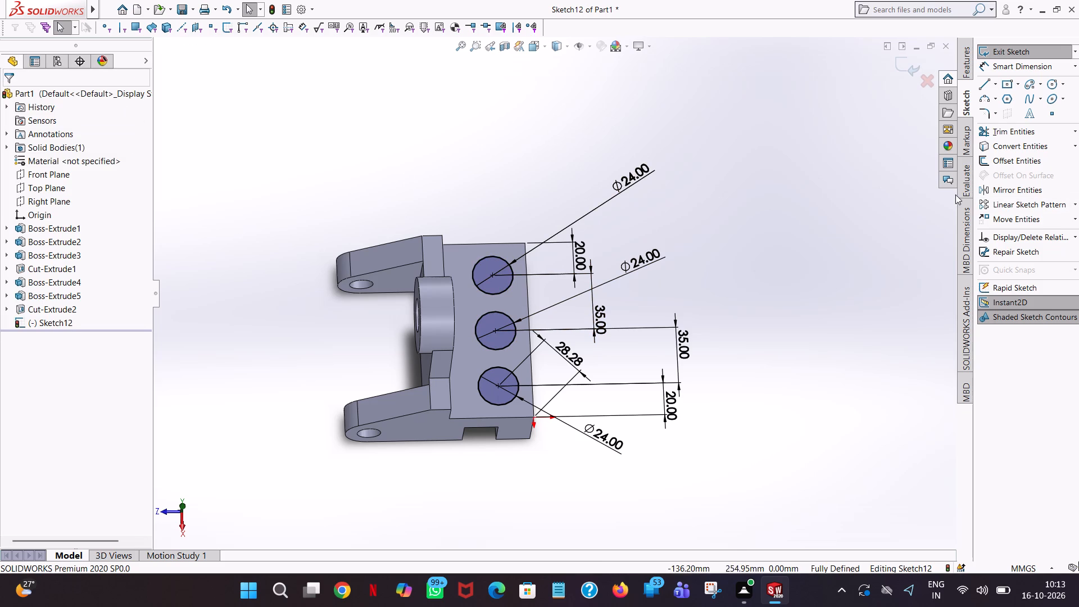
# Cut-extrude the three circles into the base as blind recesses 6 mm deep.
pyautogui.click(963, 64)
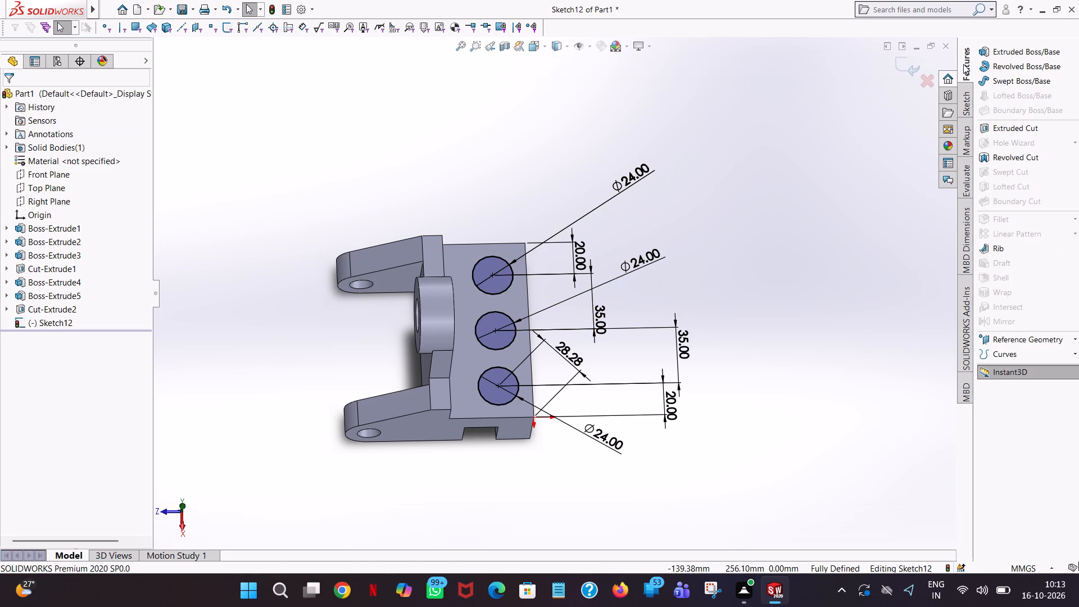
pyautogui.click(1016, 127)
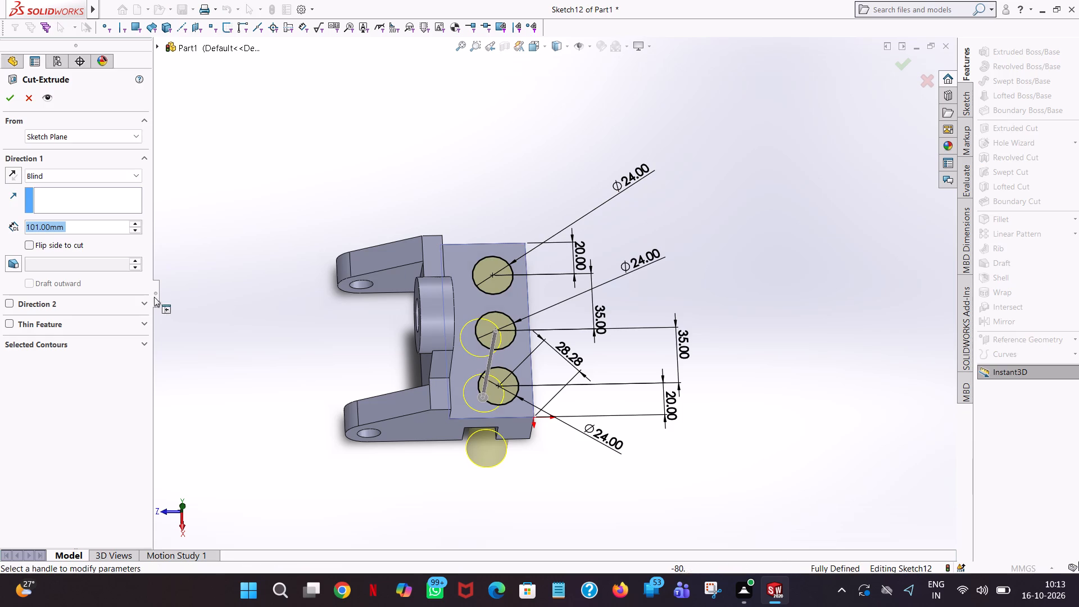
pyautogui.press('6')
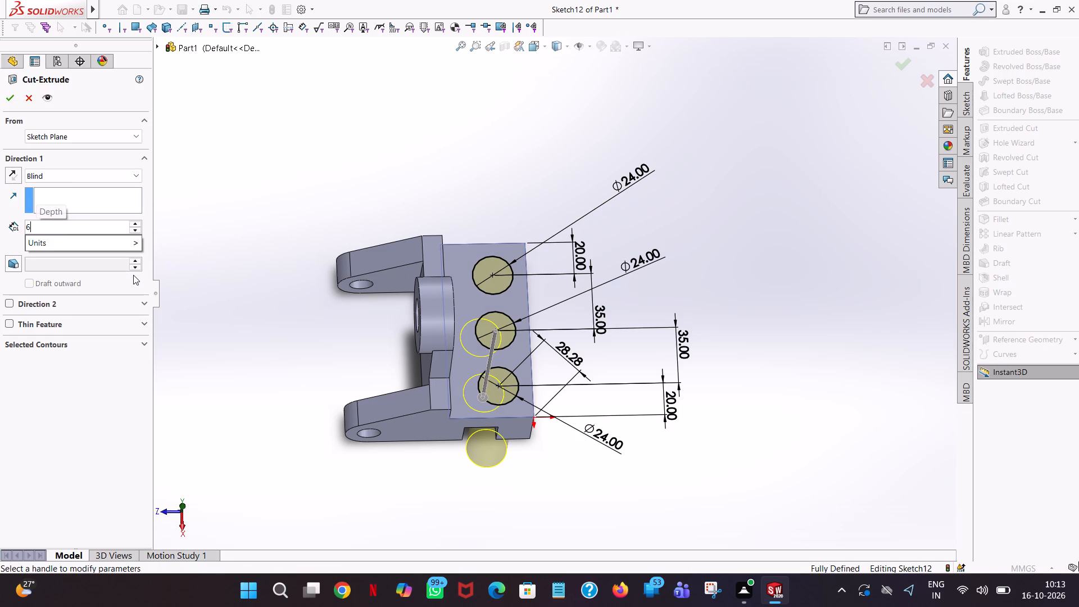
pyautogui.press('Return')
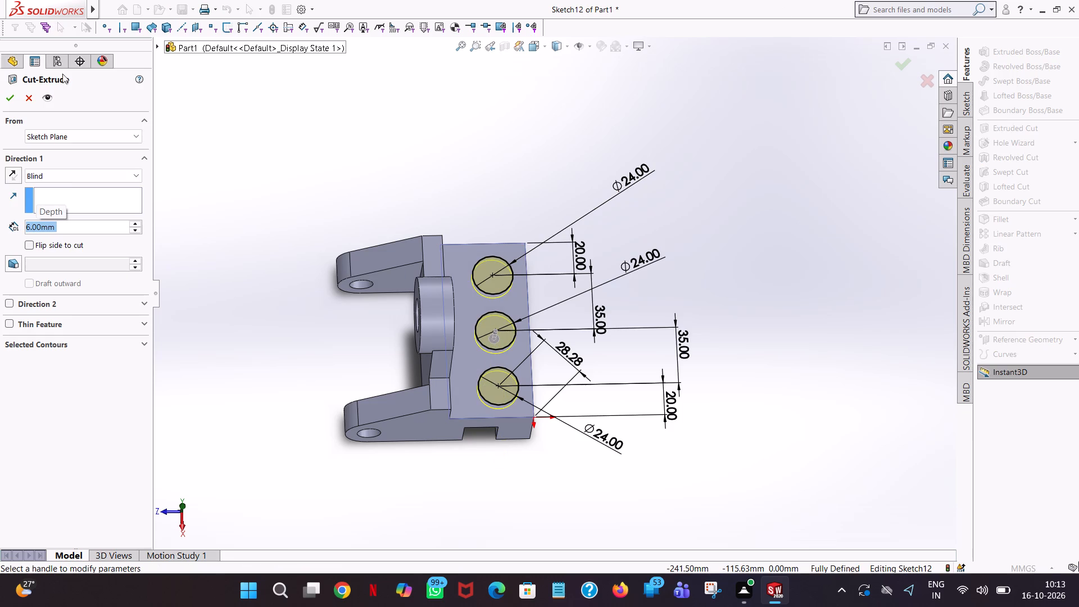
pyautogui.click(12, 97)
pyautogui.click(799, 220)
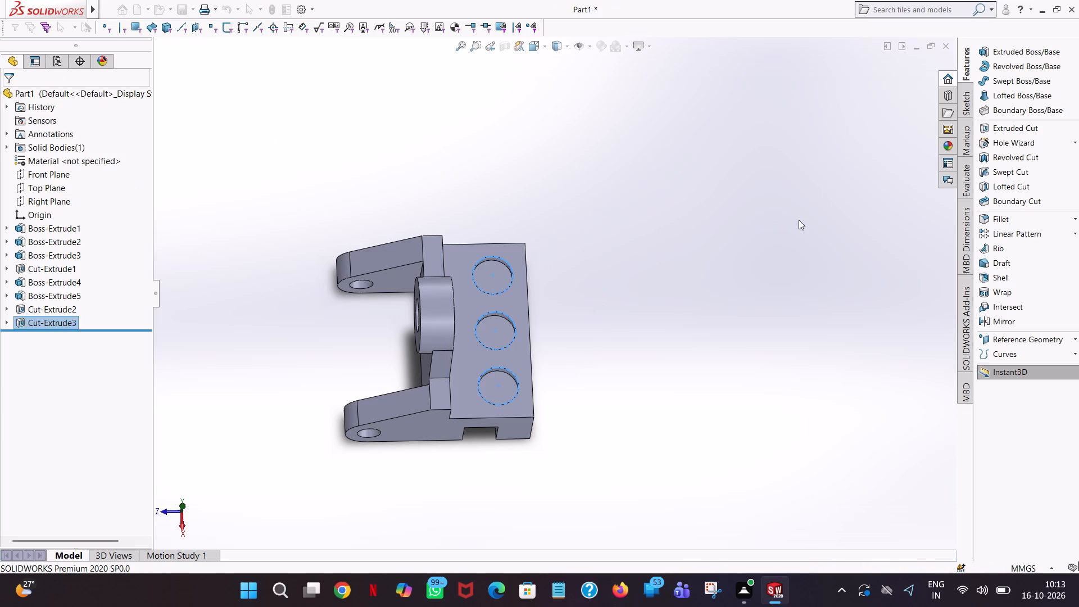
# Start an Extruded Cut sketch on the floor of the recess nearest the origin and draw a concentric circle of 6 mm radius.
pyautogui.click(1042, 127)
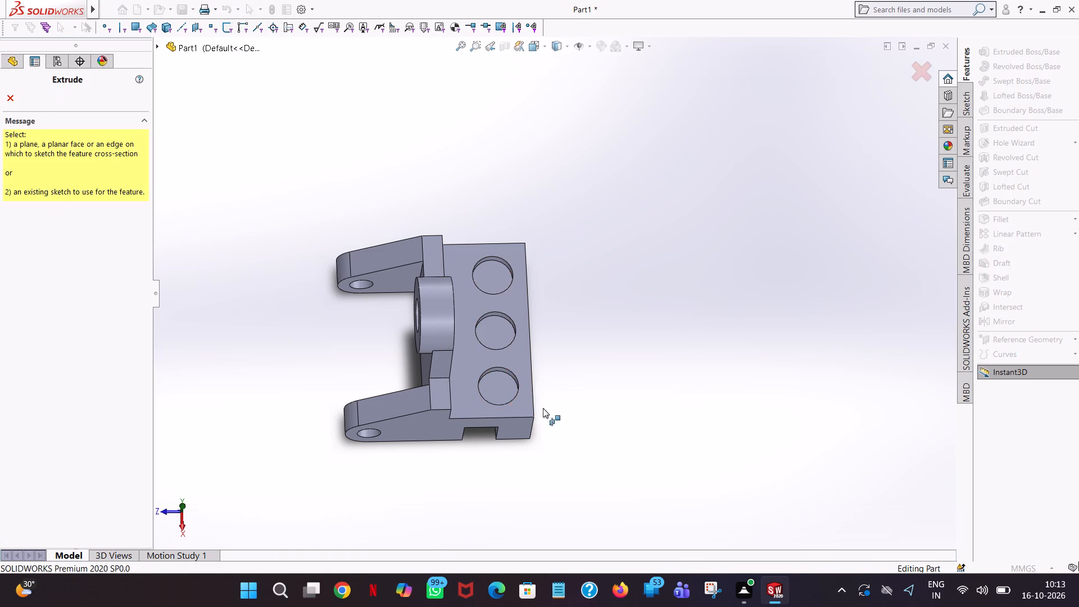
pyautogui.click(504, 387)
pyautogui.press('space')
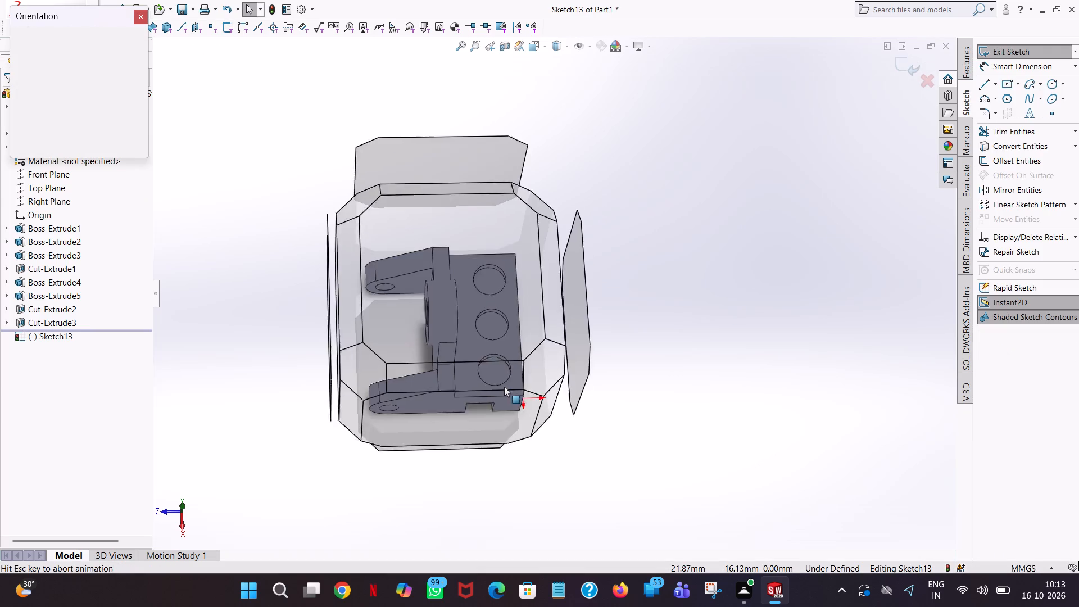
pyautogui.click(139, 87)
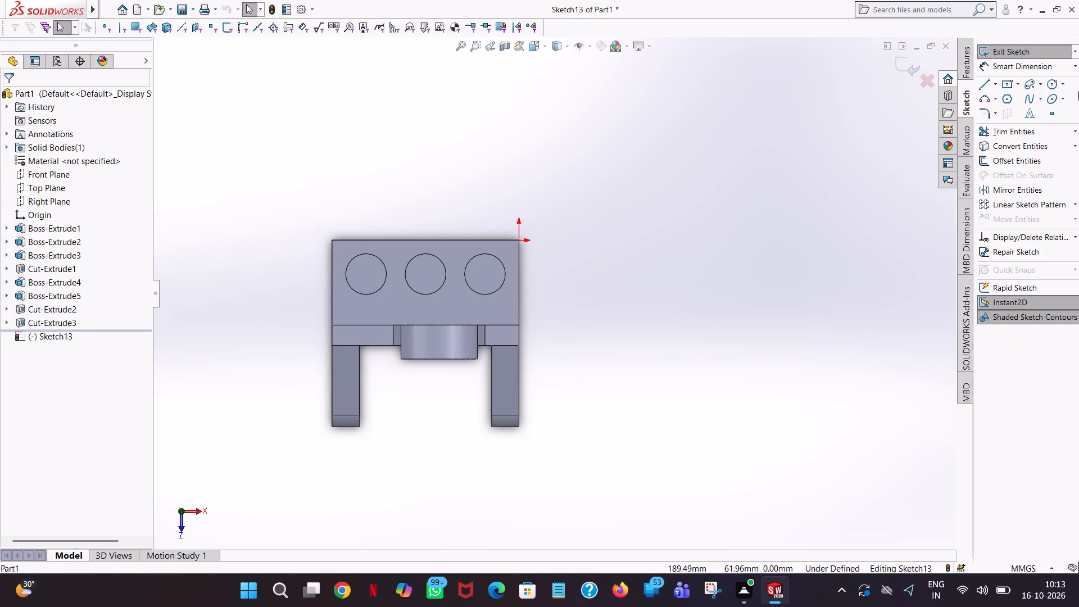
pyautogui.click(1053, 84)
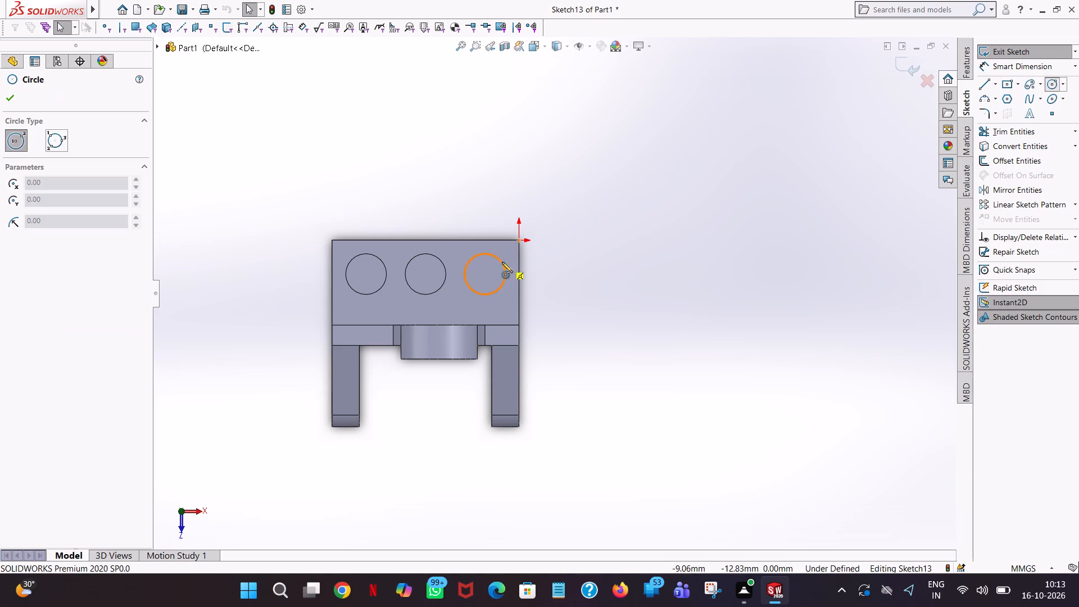
pyautogui.click(484, 274)
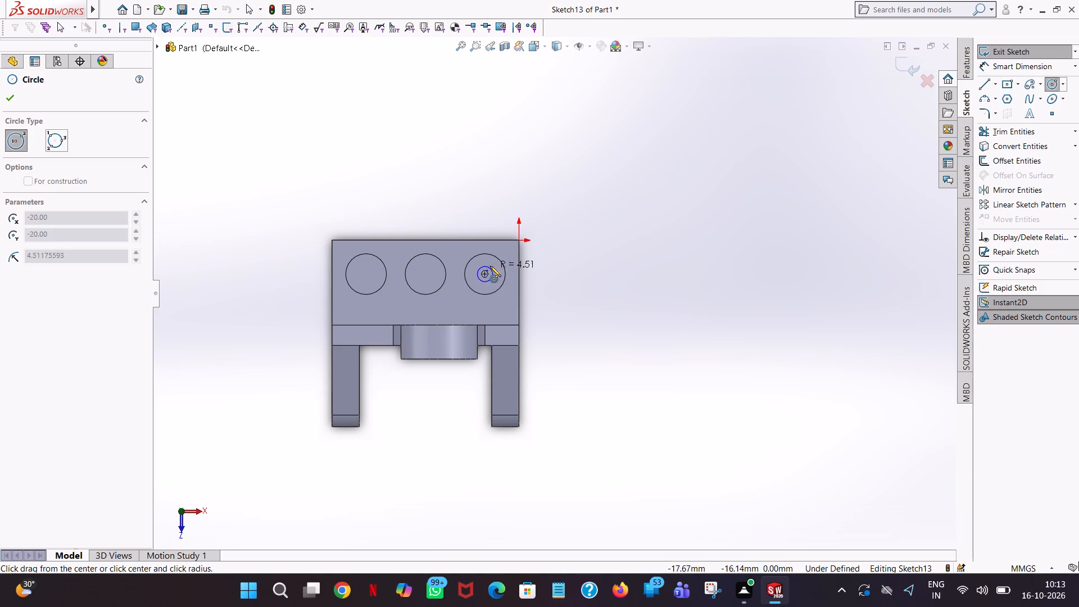
pyautogui.click(493, 262)
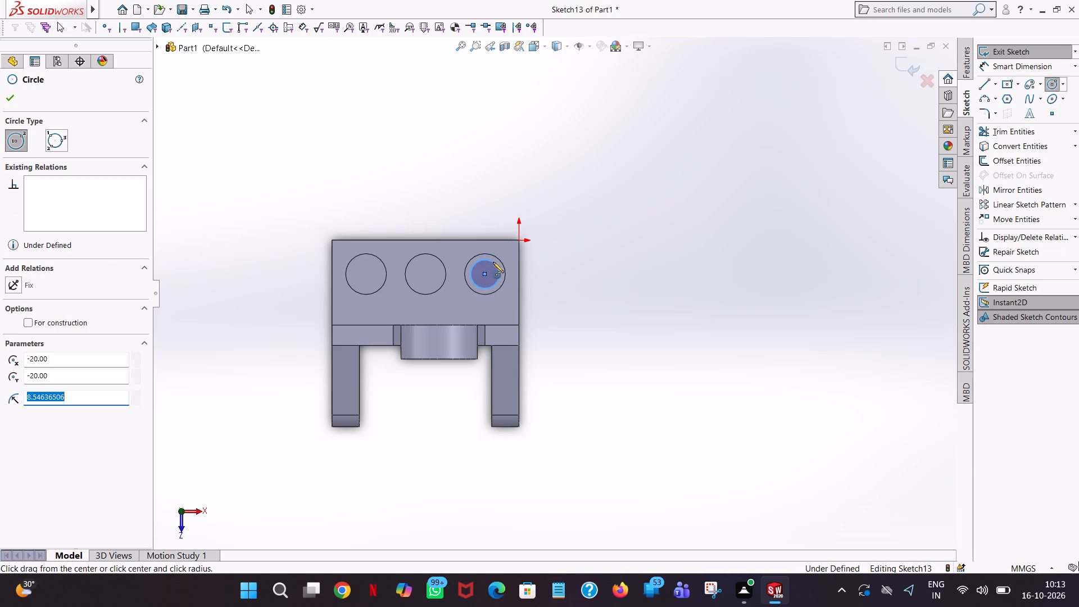
pyautogui.press('6')
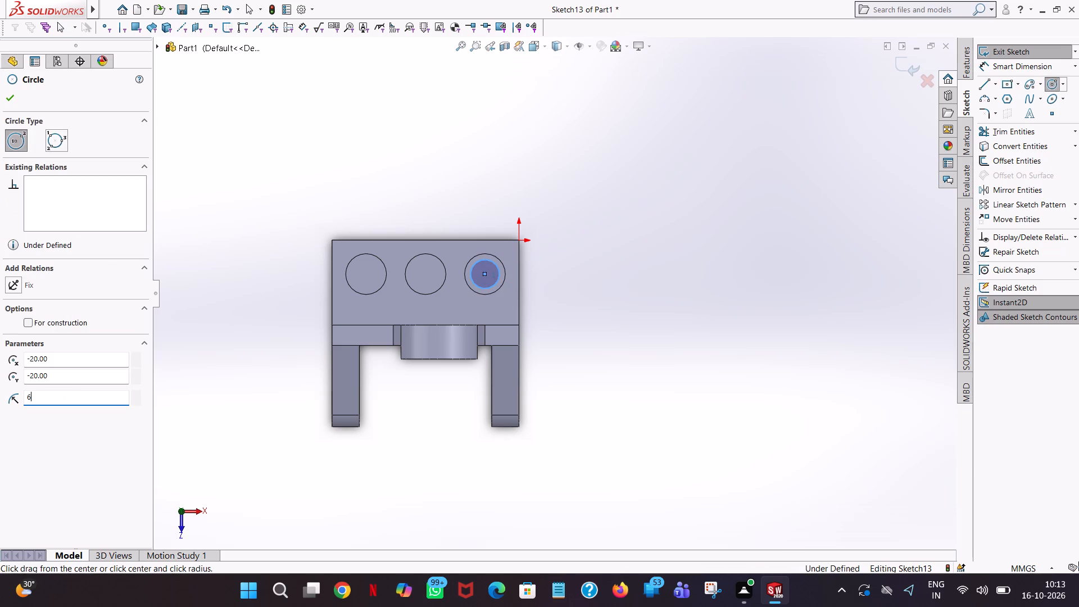
pyautogui.press('Return')
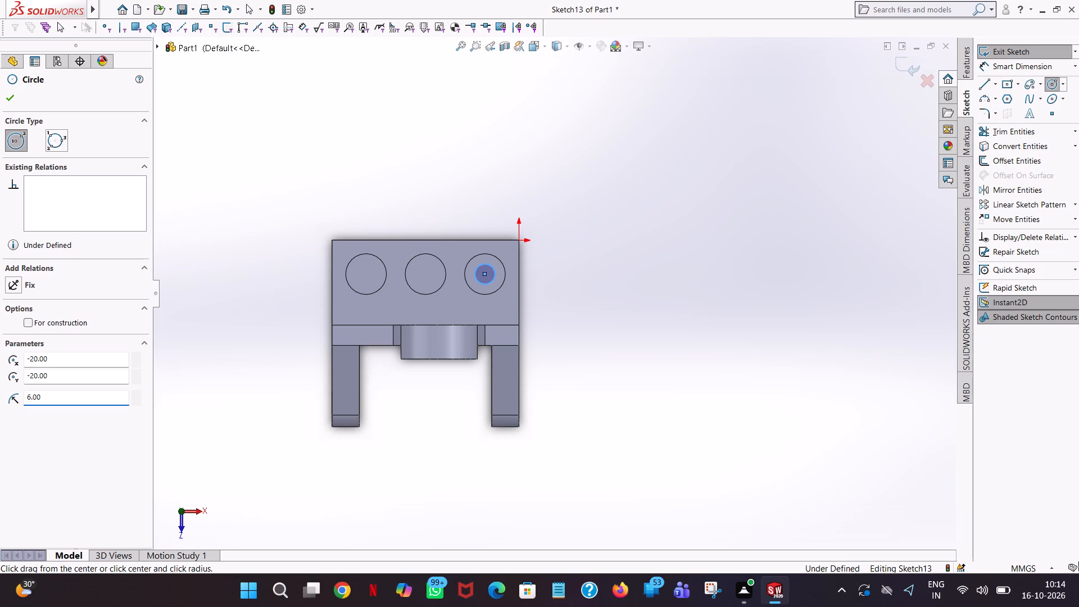
pyautogui.scroll(-1, 429, 303)
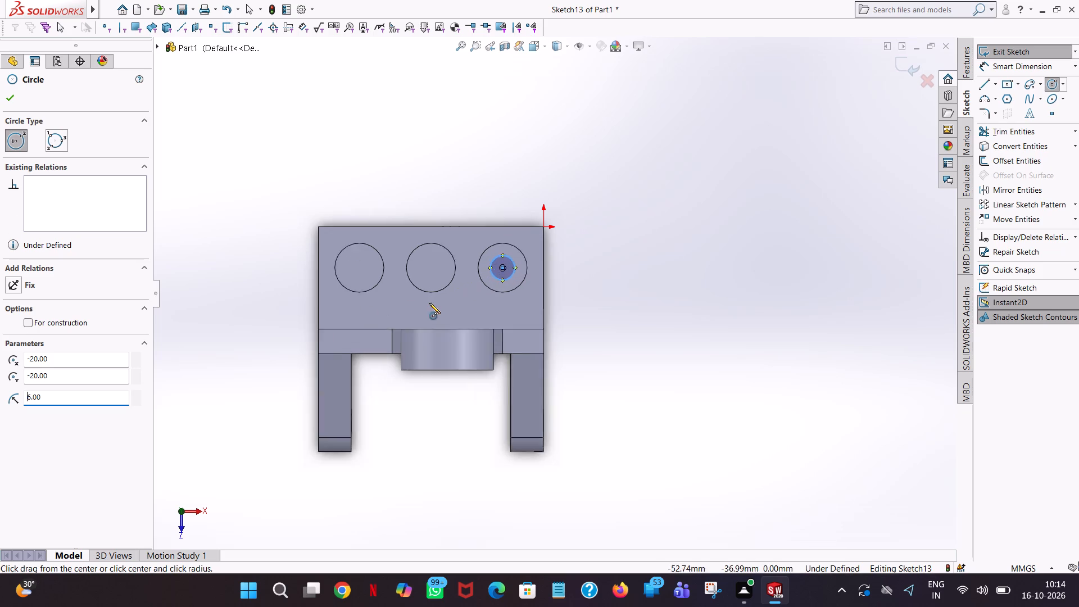
# Draw concentric circles of 6 mm radius in the middle recess and the recess farthest from the origin.
pyautogui.scroll(-1, 429, 303)
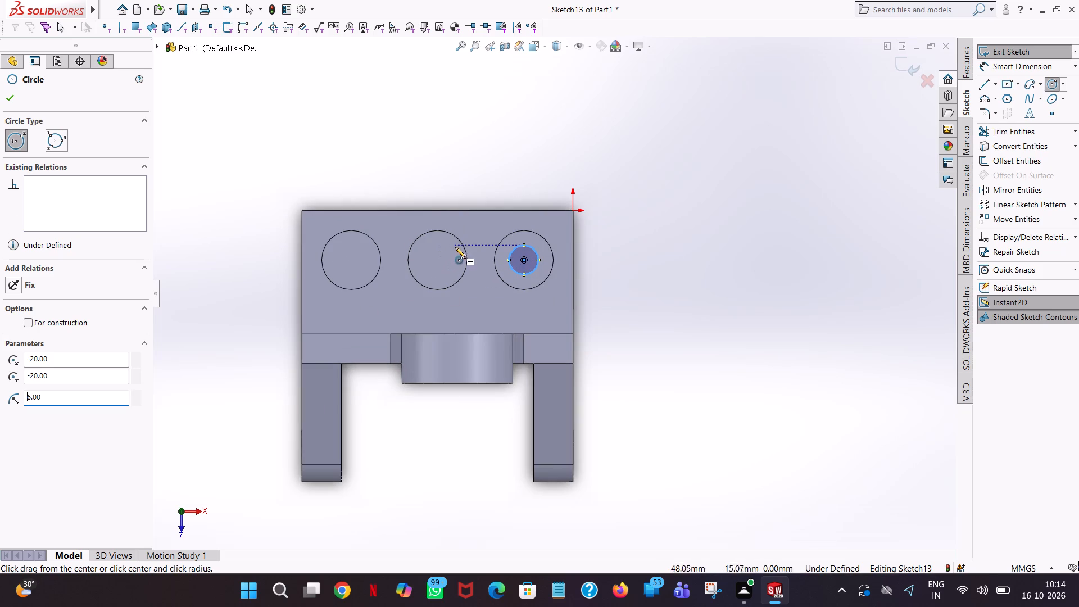
pyautogui.click(437, 259)
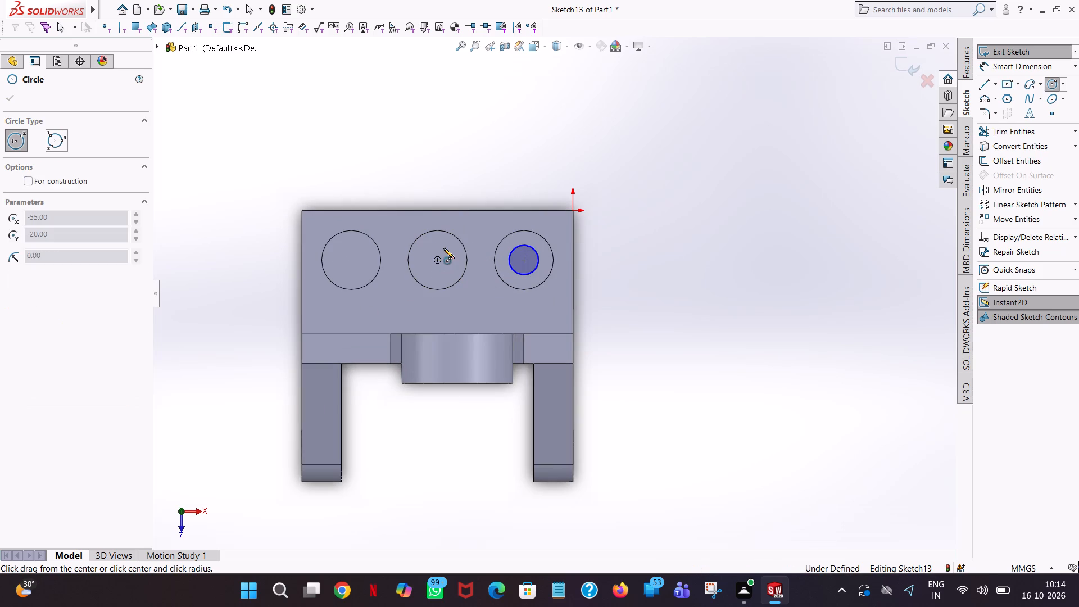
pyautogui.click(443, 247)
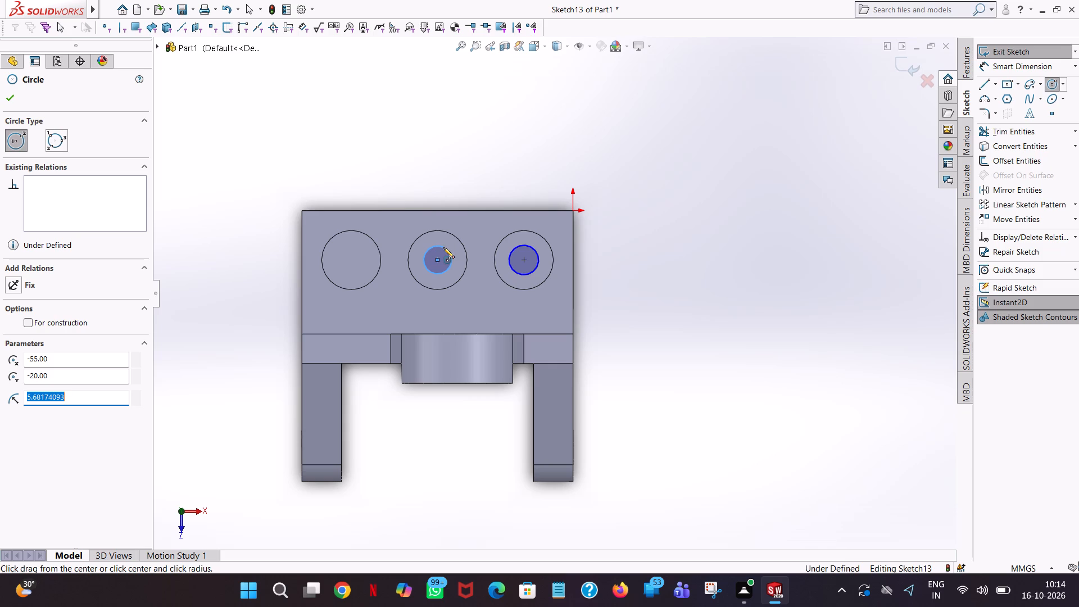
pyautogui.press('6')
pyautogui.press('Return')
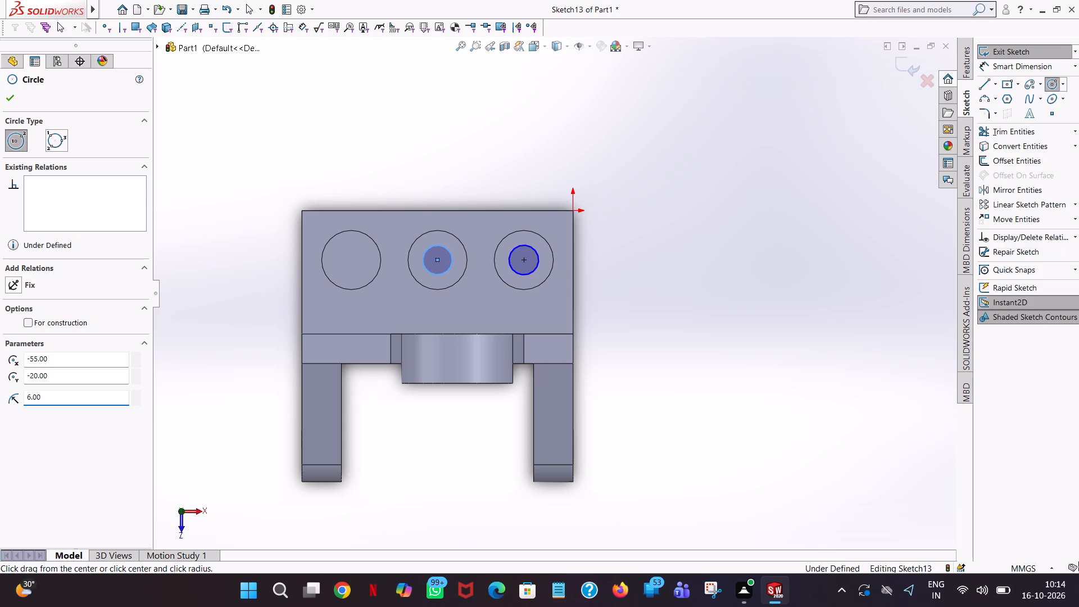
pyautogui.click(348, 257)
pyautogui.click(366, 251)
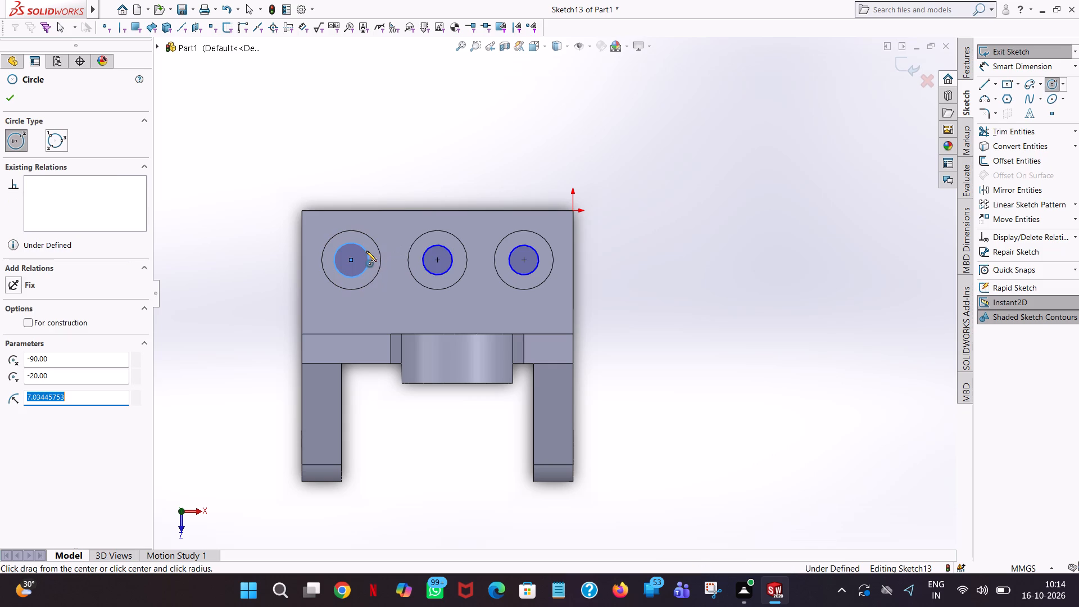
pyautogui.press('6')
pyautogui.press('Return')
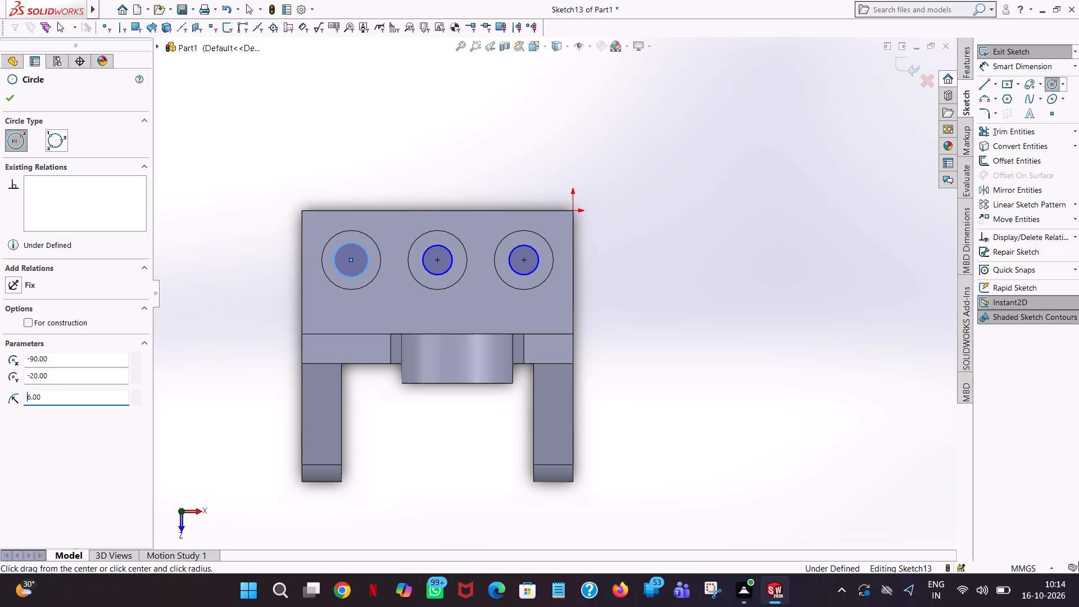
pyautogui.click(16, 90)
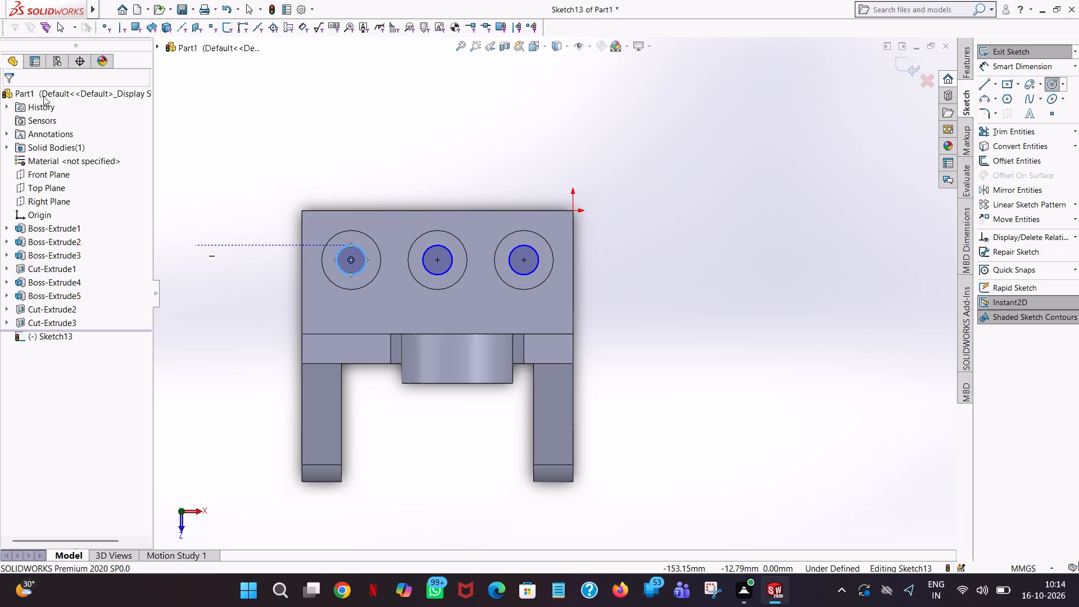
pyautogui.click(767, 271)
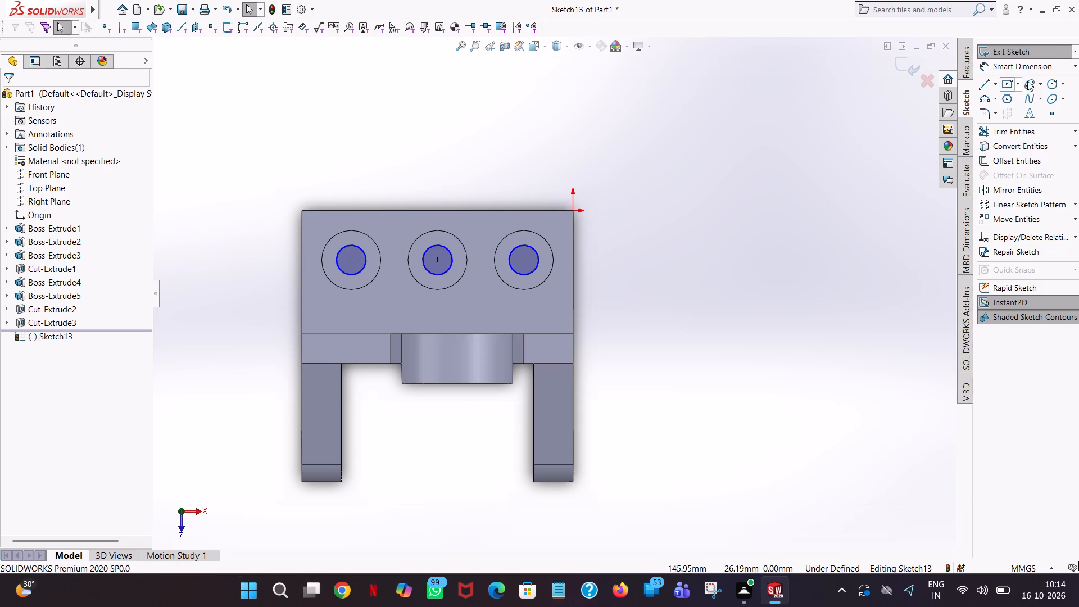
# Add 12 mm diameter dimensions to the three small circles inside the recesses.
pyautogui.click(1034, 65)
pyautogui.click(523, 242)
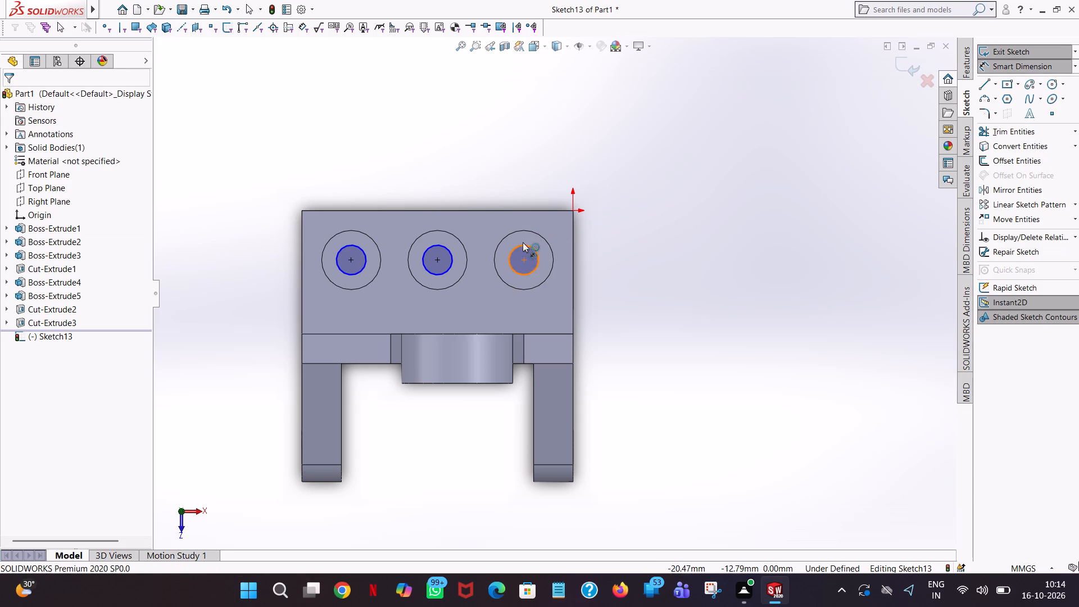
pyautogui.click(803, 225)
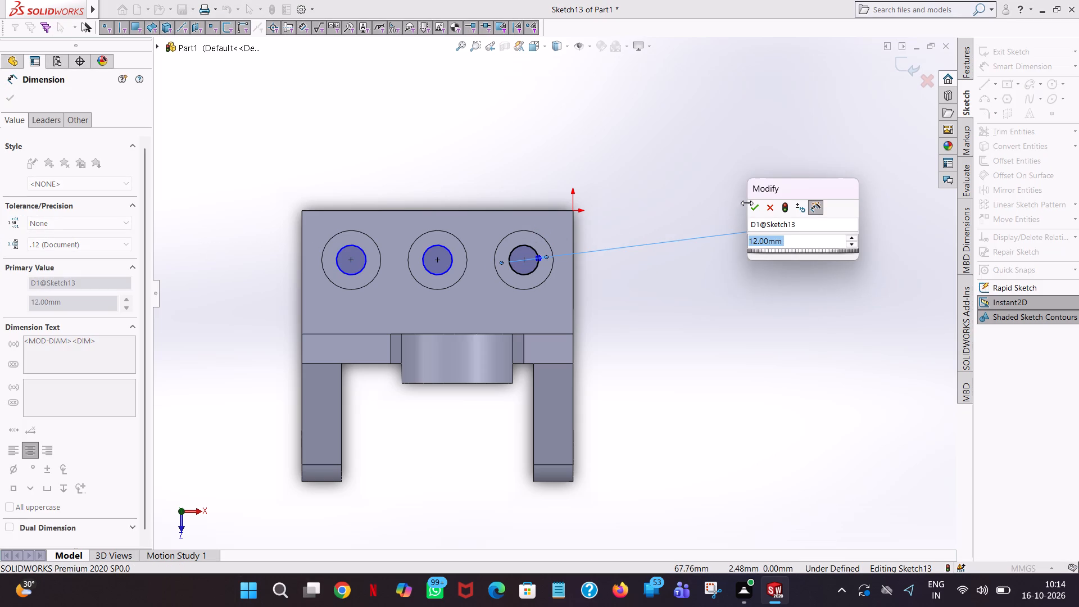
pyautogui.click(756, 202)
pyautogui.click(776, 152)
pyautogui.click(364, 262)
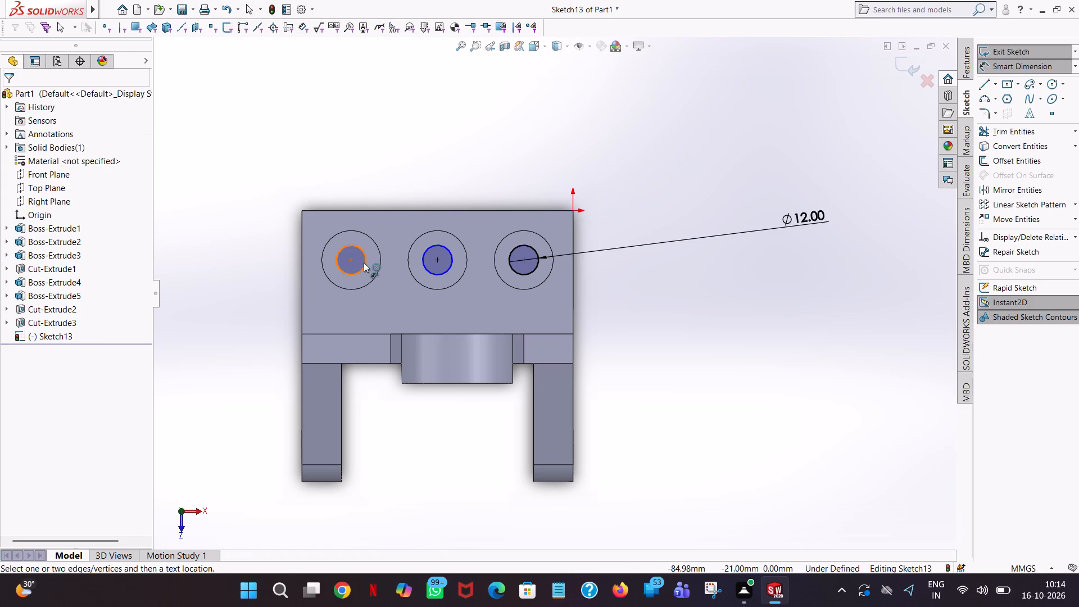
pyautogui.click(364, 115)
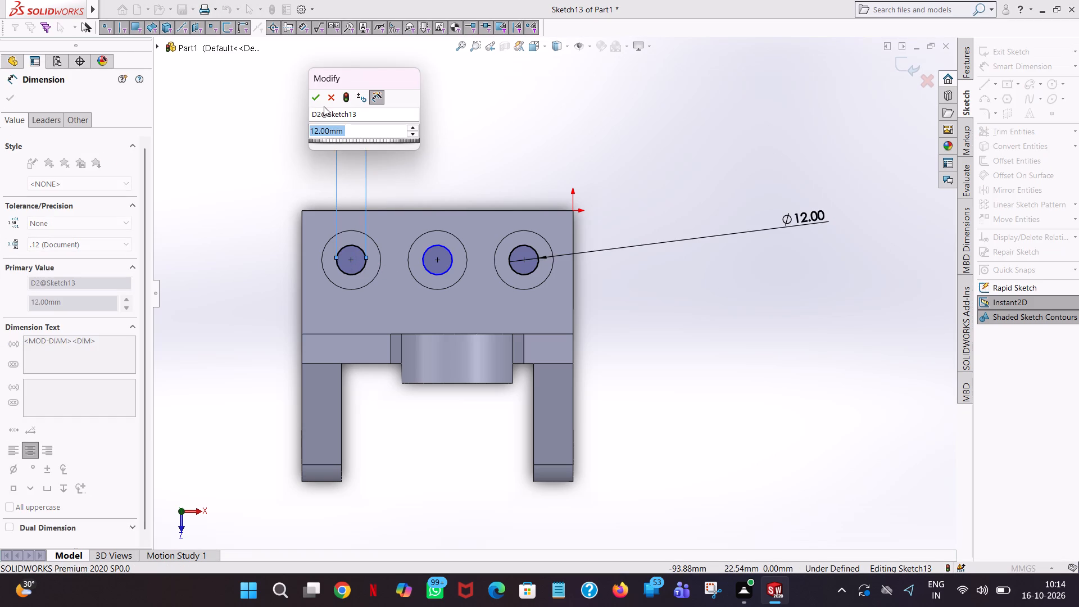
pyautogui.click(323, 101)
pyautogui.click(566, 43)
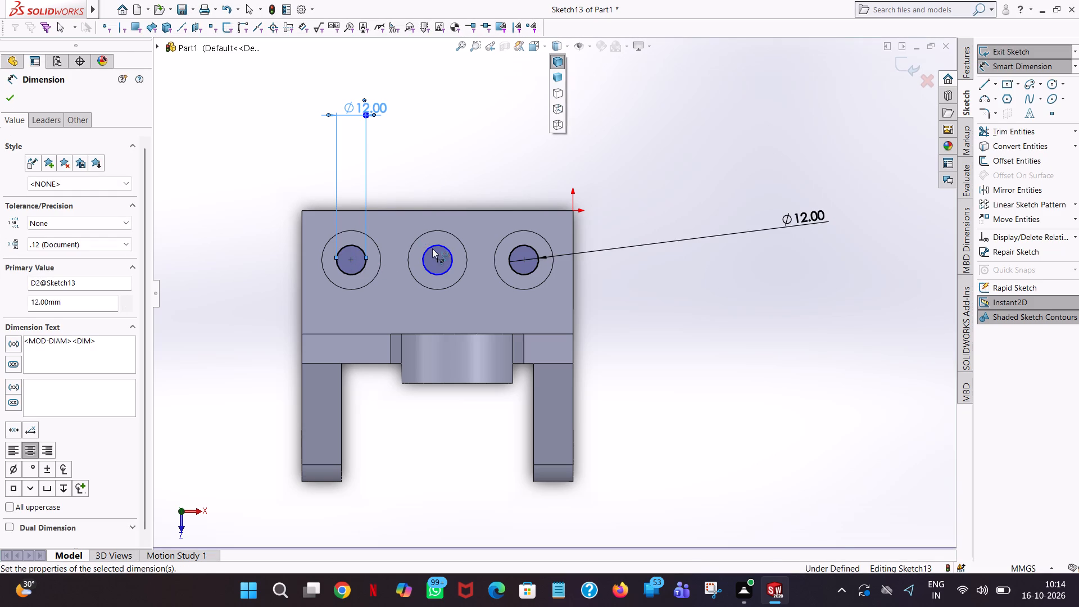
pyautogui.click(432, 248)
pyautogui.click(447, 135)
pyautogui.click(442, 244)
pyautogui.click(497, 91)
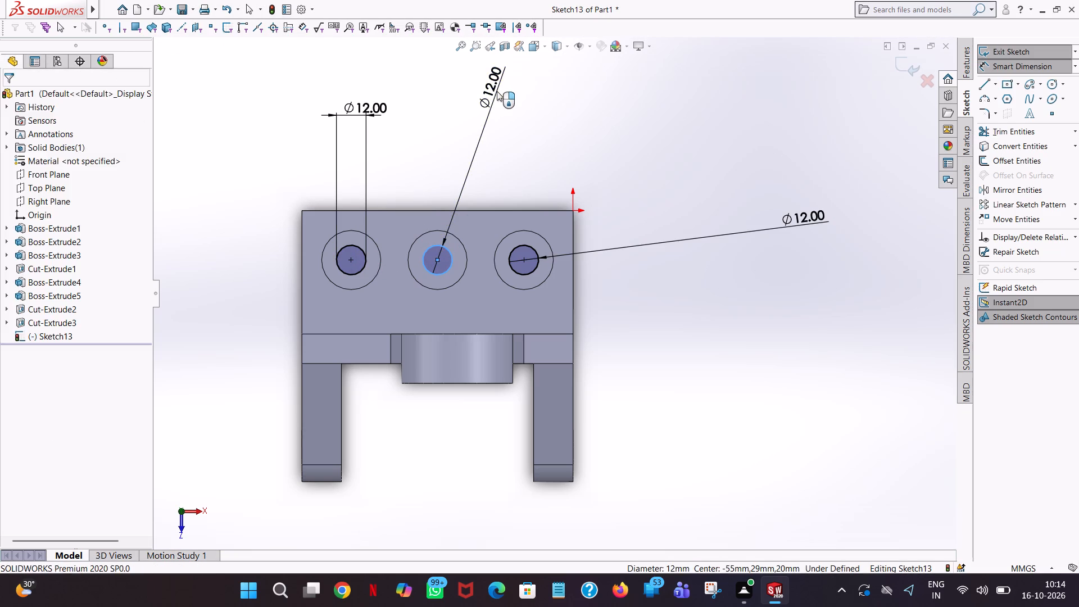
pyautogui.click(454, 75)
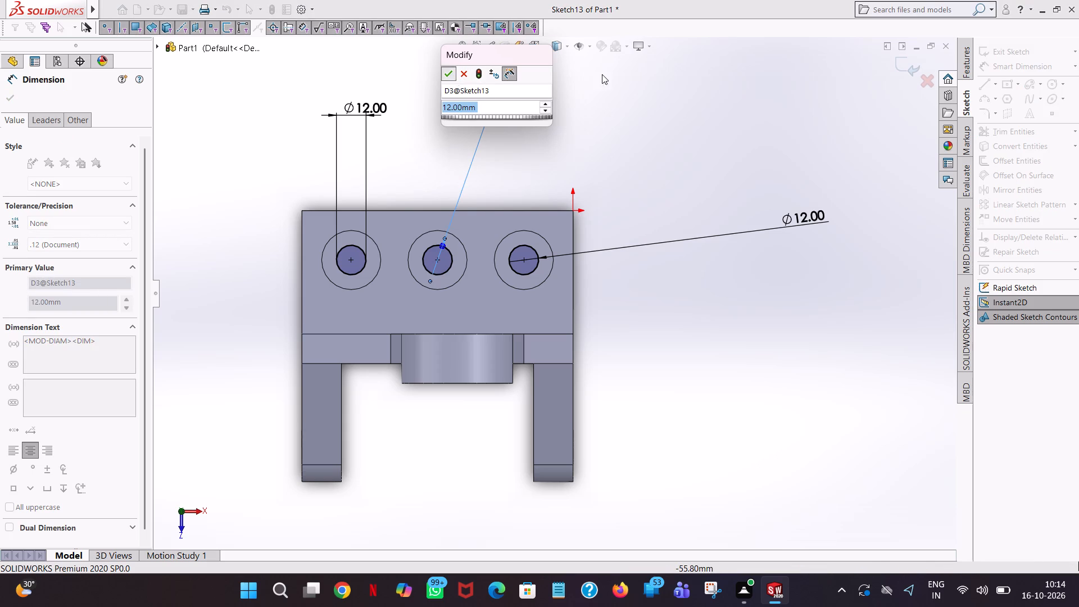
pyautogui.click(720, 74)
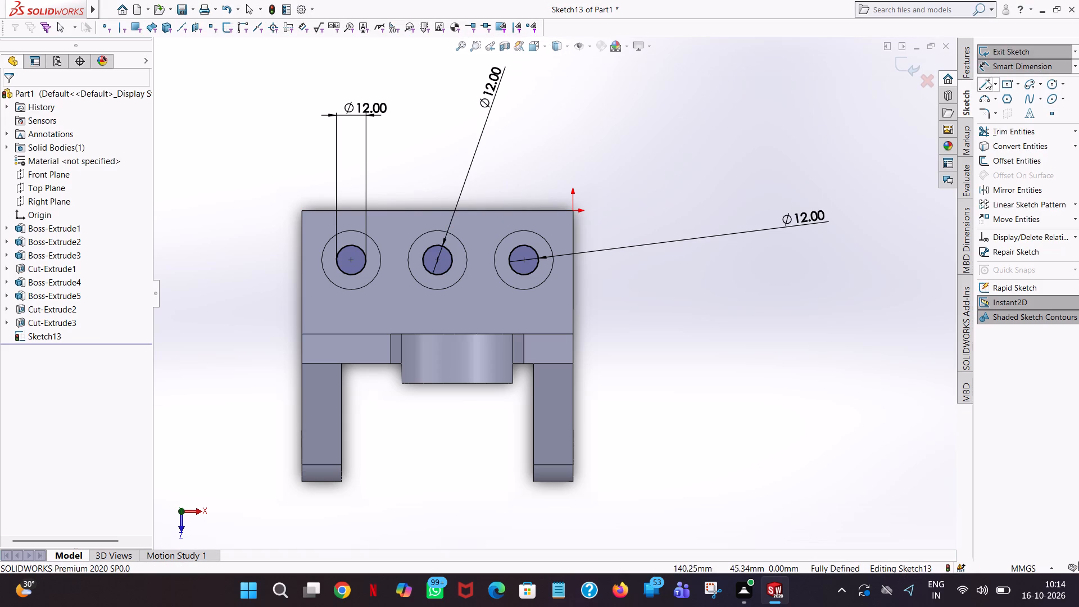
# Cut-extrude the three 12 mm circles down through the base with a blind depth of 58 mm.
pyautogui.click(964, 71)
pyautogui.click(1012, 122)
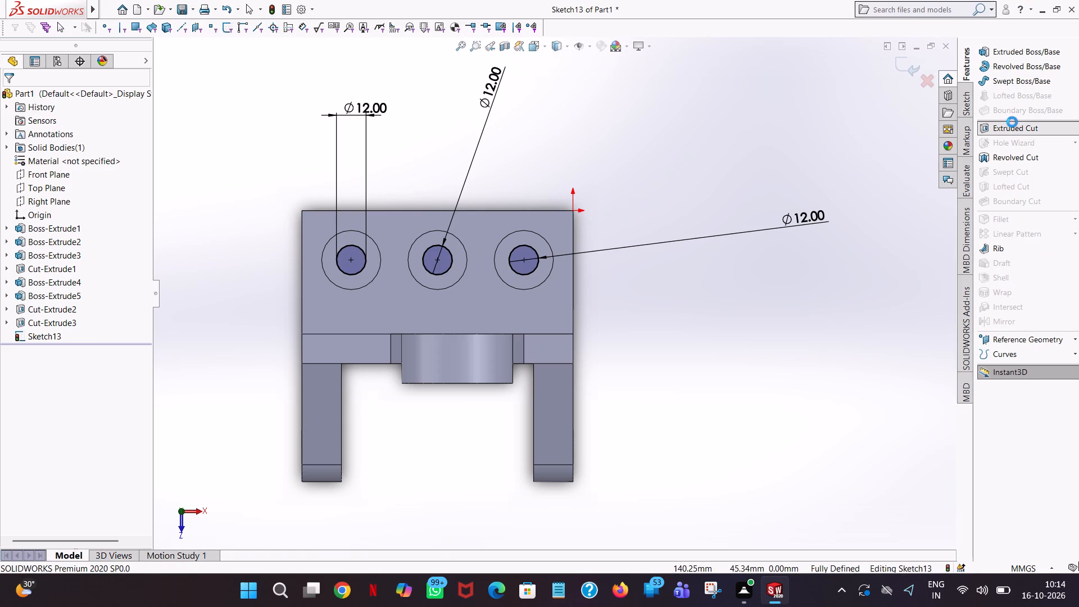
pyautogui.scroll(1, 646, 323)
pyautogui.moveTo(646, 323); pyautogui.dragTo(662, 43, button='middle')
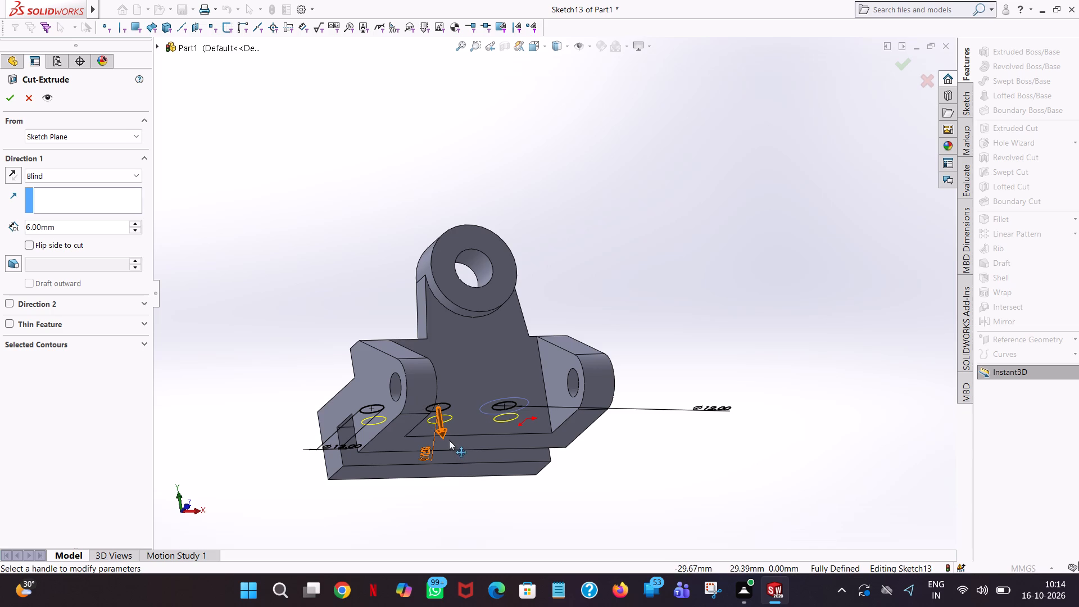
pyautogui.moveTo(448, 439); pyautogui.dragTo(474, 519)
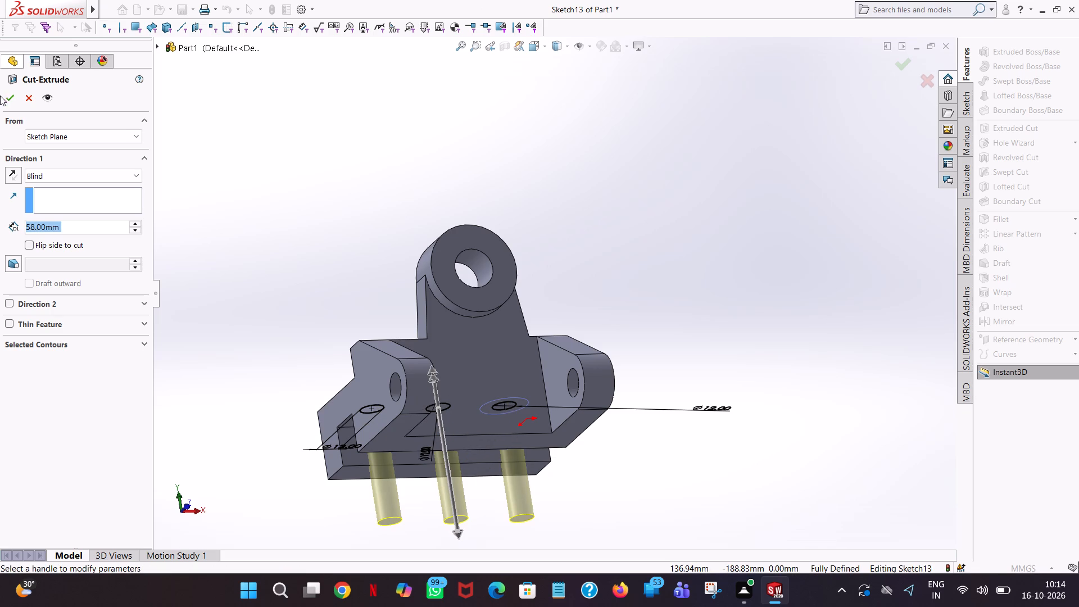
pyautogui.click(5, 96)
pyautogui.click(587, 187)
# Inspect the bracket from several angles, checking the recessed holes, base notch, arms and hub.
pyautogui.scroll(1, 608, 292)
pyautogui.moveTo(641, 295); pyautogui.dragTo(714, 296, button='middle')
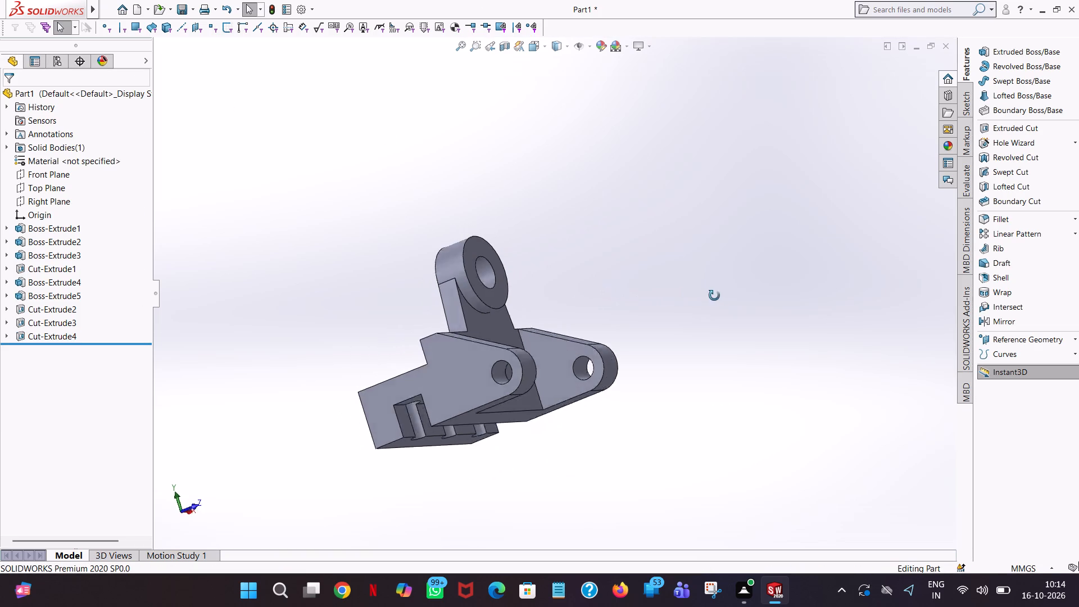
pyautogui.moveTo(714, 296); pyautogui.dragTo(818, 469, button='middle')
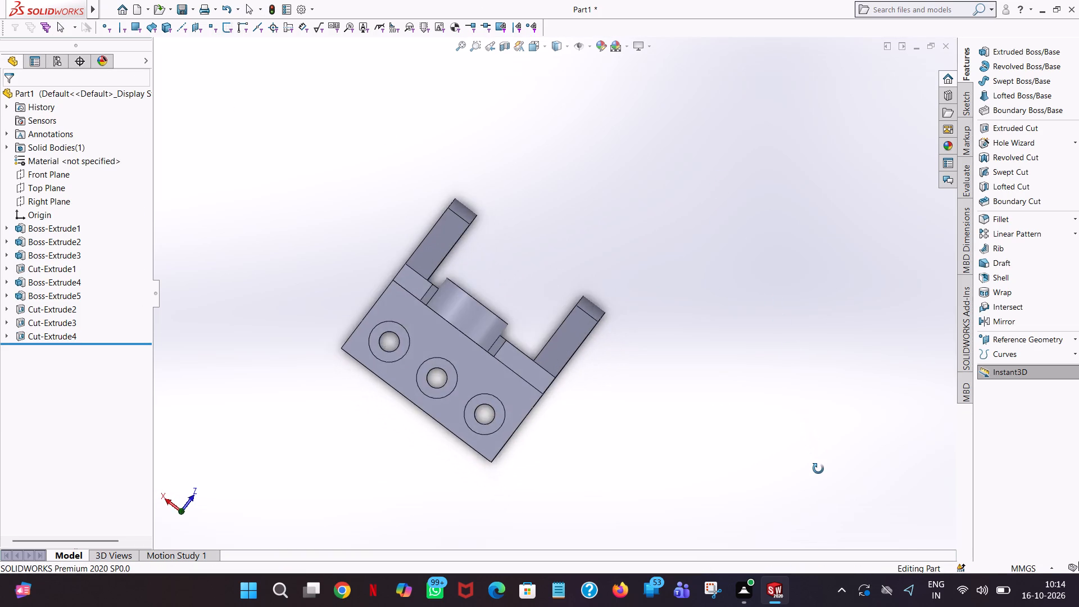
pyautogui.moveTo(818, 469); pyautogui.dragTo(806, 444, button='middle')
pyautogui.scroll(2, 818, 469)
pyautogui.scroll(-2, 529, 353)
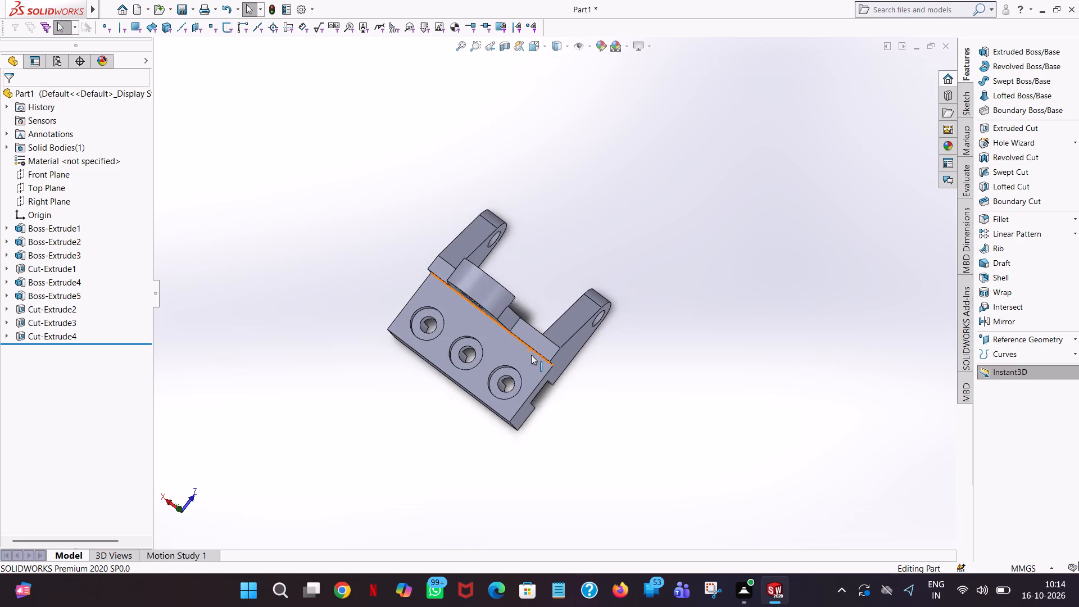
pyautogui.scroll(-2, 531, 355)
pyautogui.moveTo(655, 401); pyautogui.dragTo(577, 142, button='middle')
pyautogui.scroll(1, 639, 372)
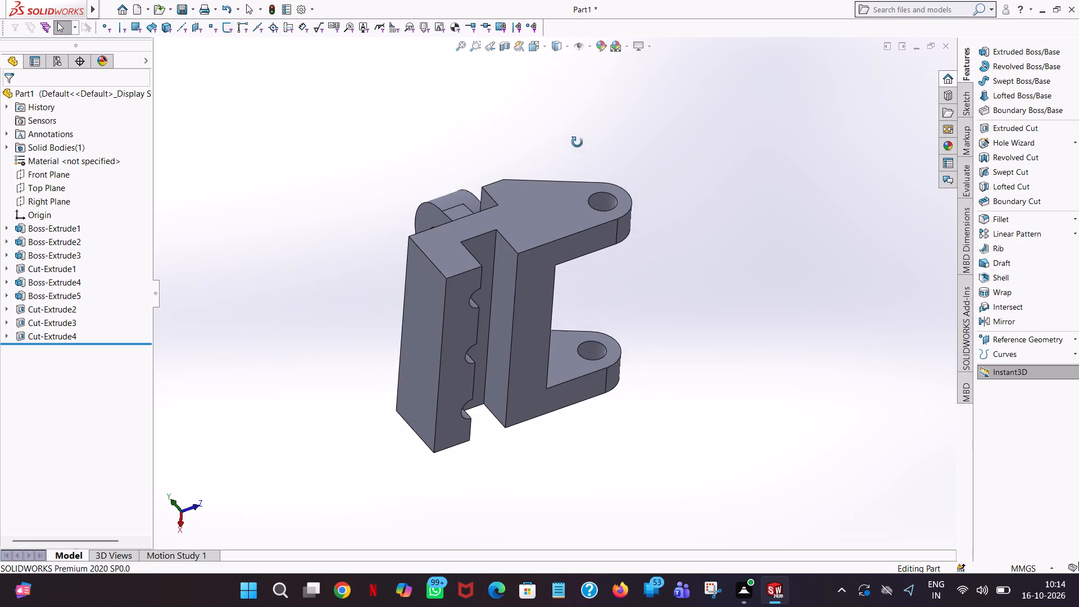
pyautogui.moveTo(577, 142); pyautogui.dragTo(578, 142, button='middle')
pyautogui.moveTo(748, 221); pyautogui.dragTo(739, 255, button='middle')
pyautogui.scroll(-1, 599, 305)
pyautogui.scroll(2, 739, 255)
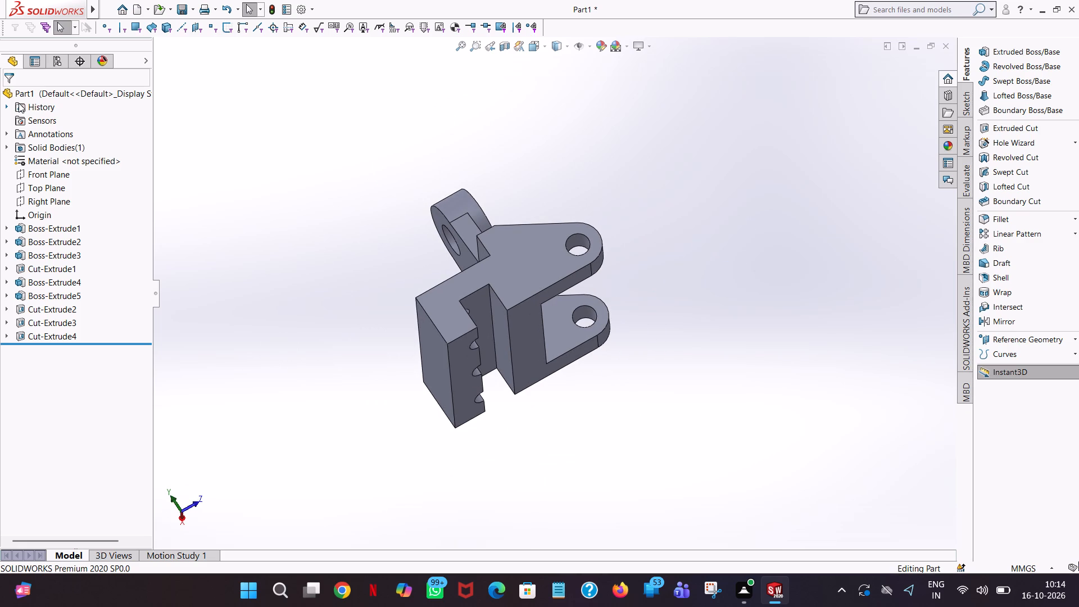
pyautogui.moveTo(655, 256); pyautogui.dragTo(653, 262, button='middle')
pyautogui.scroll(1, 655, 257)
pyautogui.moveTo(653, 262); pyautogui.dragTo(454, 368, button='middle')
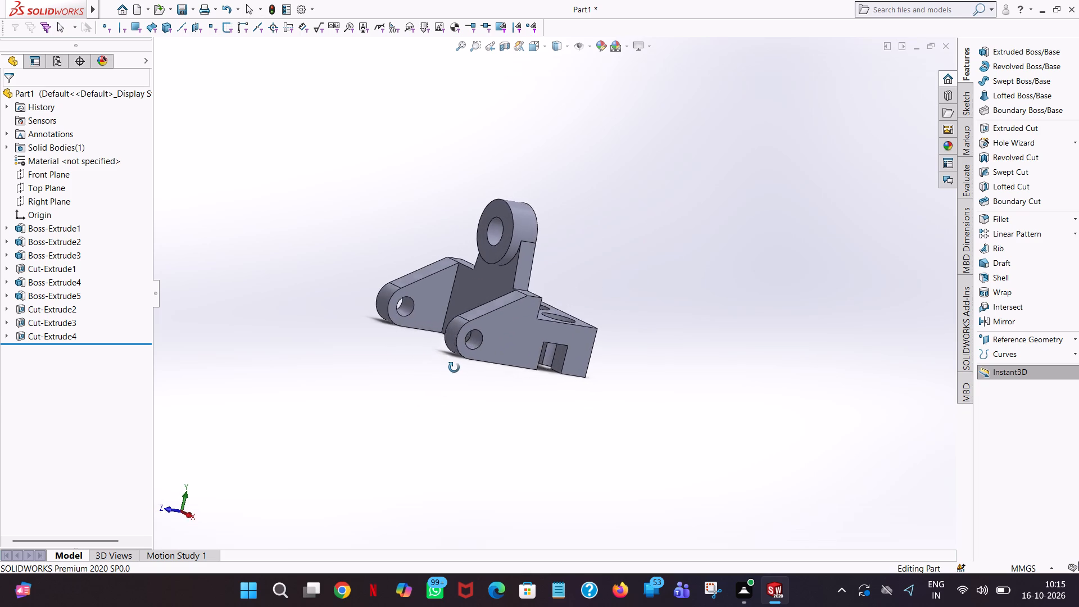
pyautogui.moveTo(454, 368); pyautogui.dragTo(492, 328, button='middle')
pyautogui.moveTo(510, 321); pyautogui.dragTo(550, 346, button='middle')
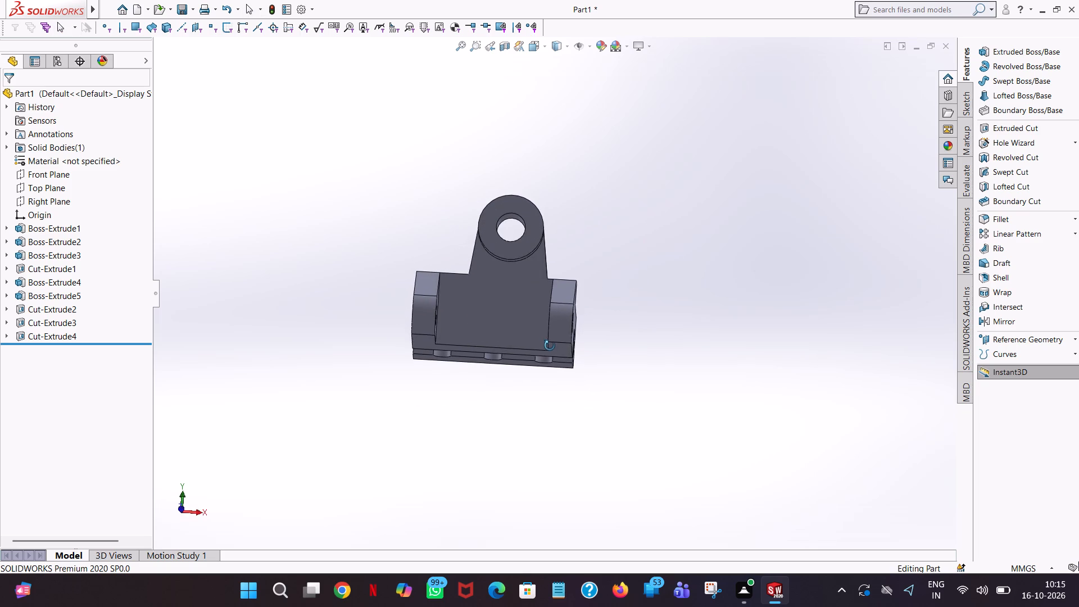
pyautogui.moveTo(550, 346); pyautogui.dragTo(551, 350, button='middle')
pyautogui.moveTo(480, 384); pyautogui.dragTo(453, 392, button='middle')
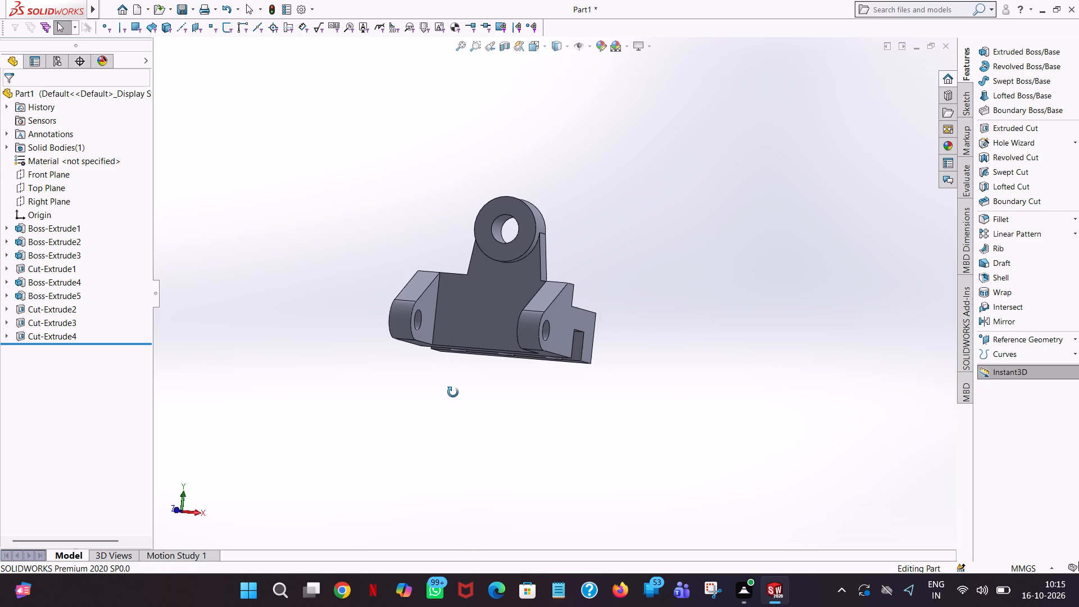
pyautogui.moveTo(453, 392); pyautogui.dragTo(454, 383, button='middle')
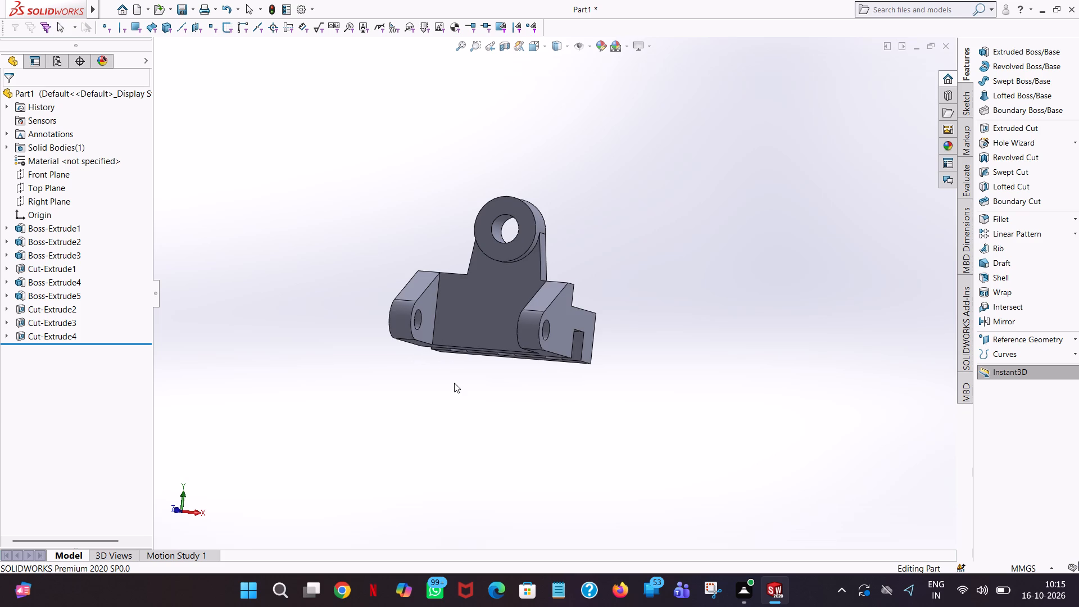
pyautogui.moveTo(454, 383); pyautogui.dragTo(453, 392, button='middle')
pyautogui.scroll(1, 466, 333)
pyautogui.scroll(-7, 470, 316)
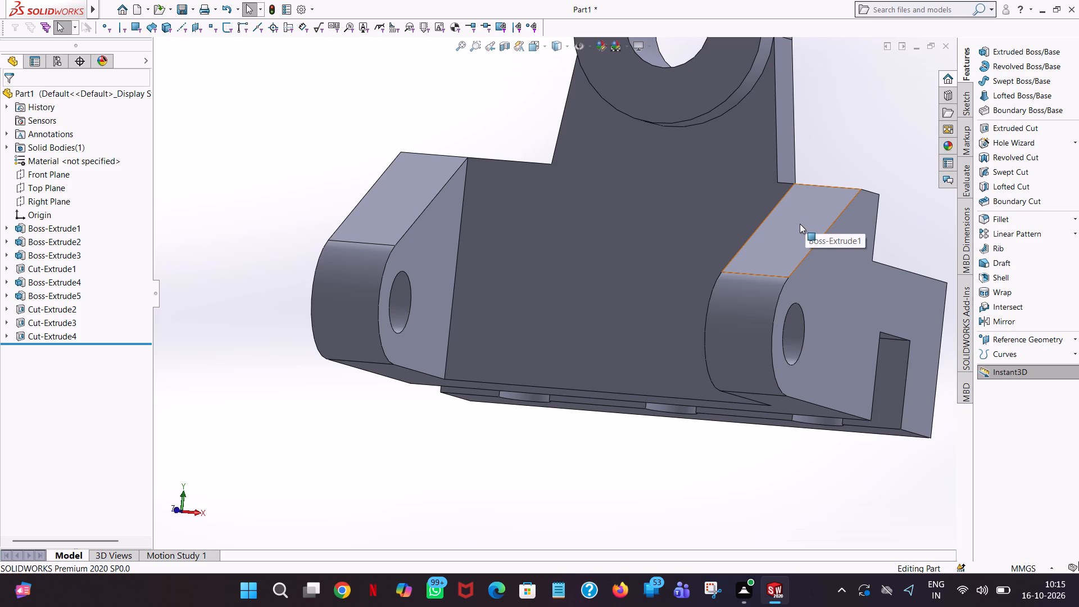
pyautogui.scroll(6, 698, 196)
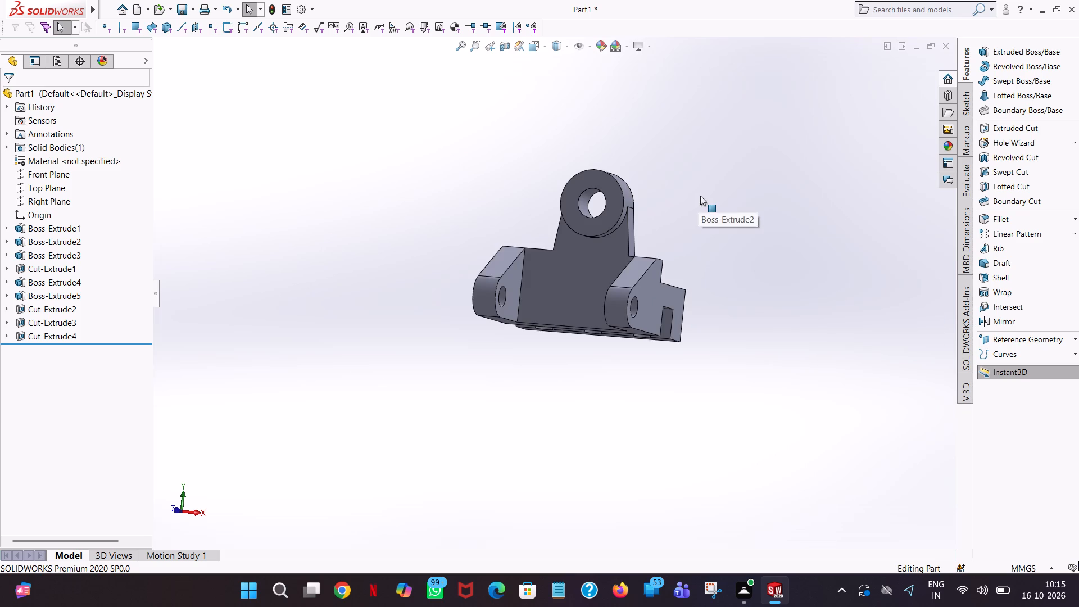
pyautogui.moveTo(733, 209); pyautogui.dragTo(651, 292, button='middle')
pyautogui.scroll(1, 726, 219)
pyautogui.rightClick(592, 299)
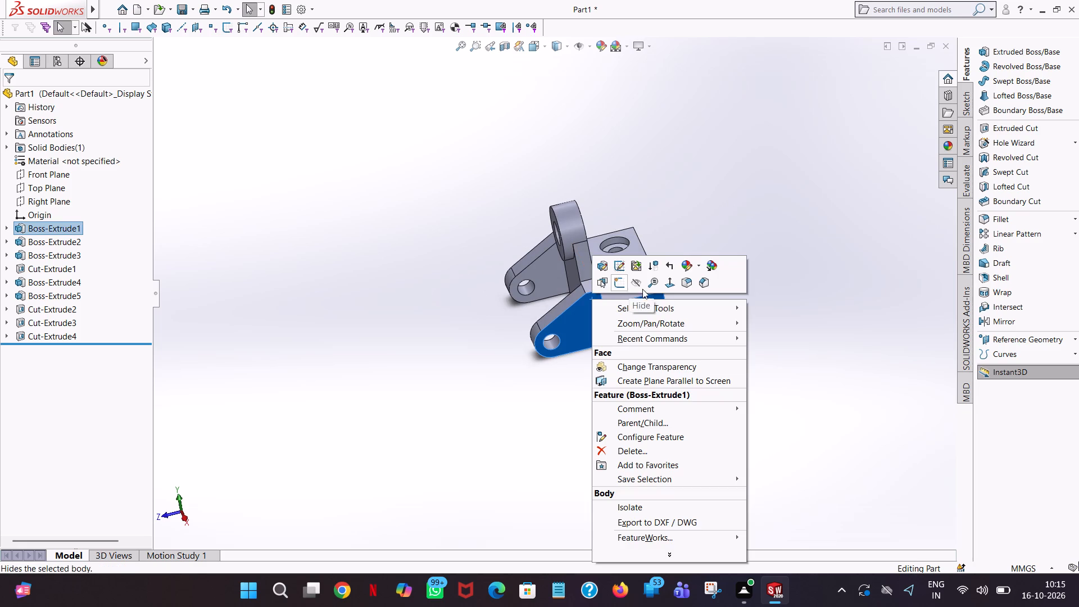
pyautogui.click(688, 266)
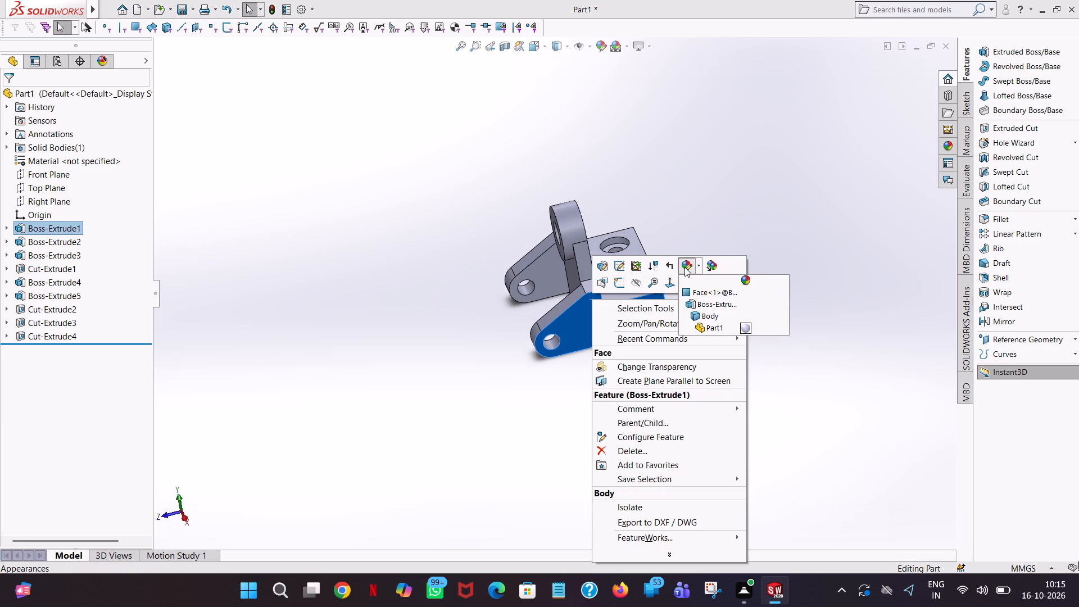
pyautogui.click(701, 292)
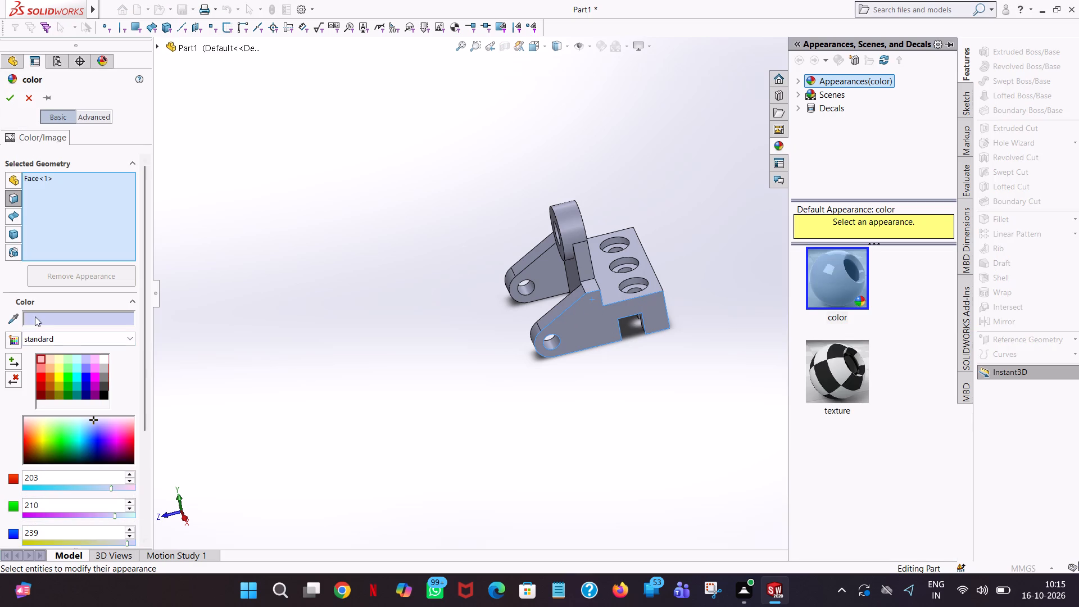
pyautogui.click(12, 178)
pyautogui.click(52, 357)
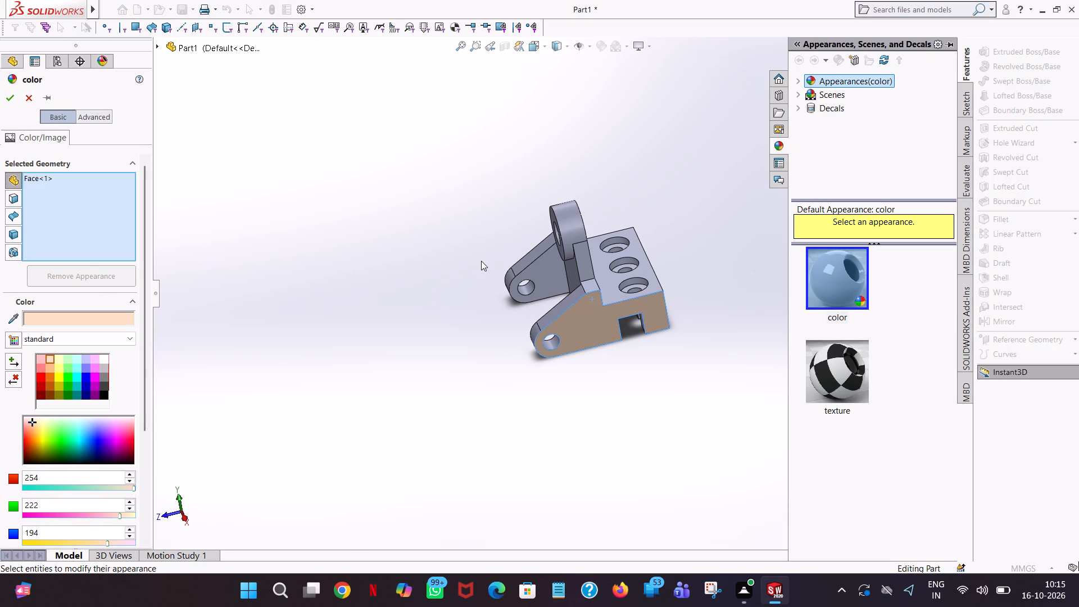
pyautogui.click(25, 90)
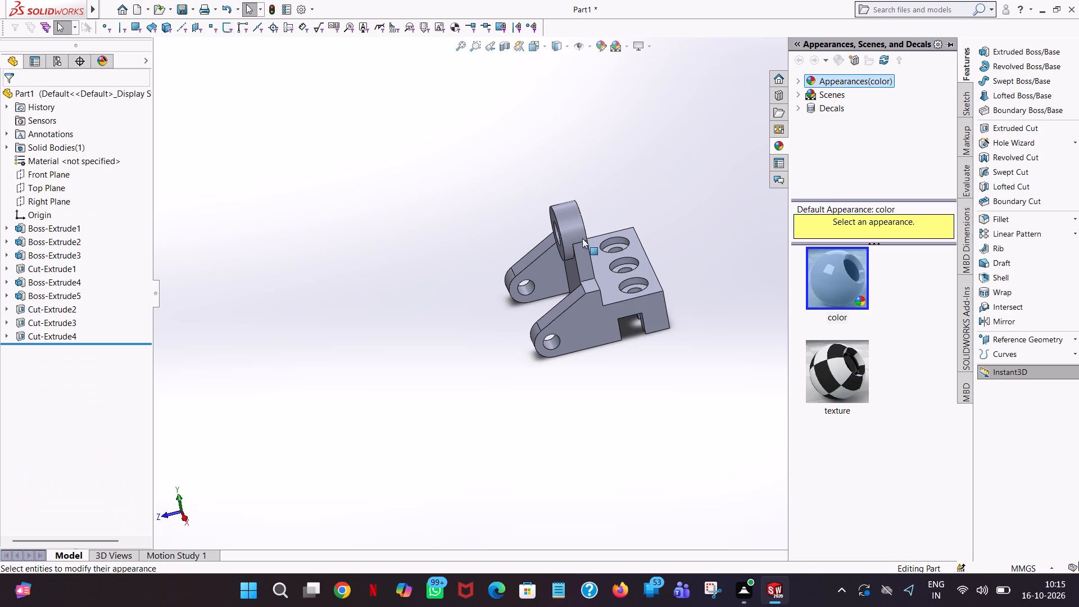
# Apply a light cyan colour from the standard swatches to the bracket's entire solid body.
pyautogui.rightClick(605, 269)
pyautogui.click(702, 234)
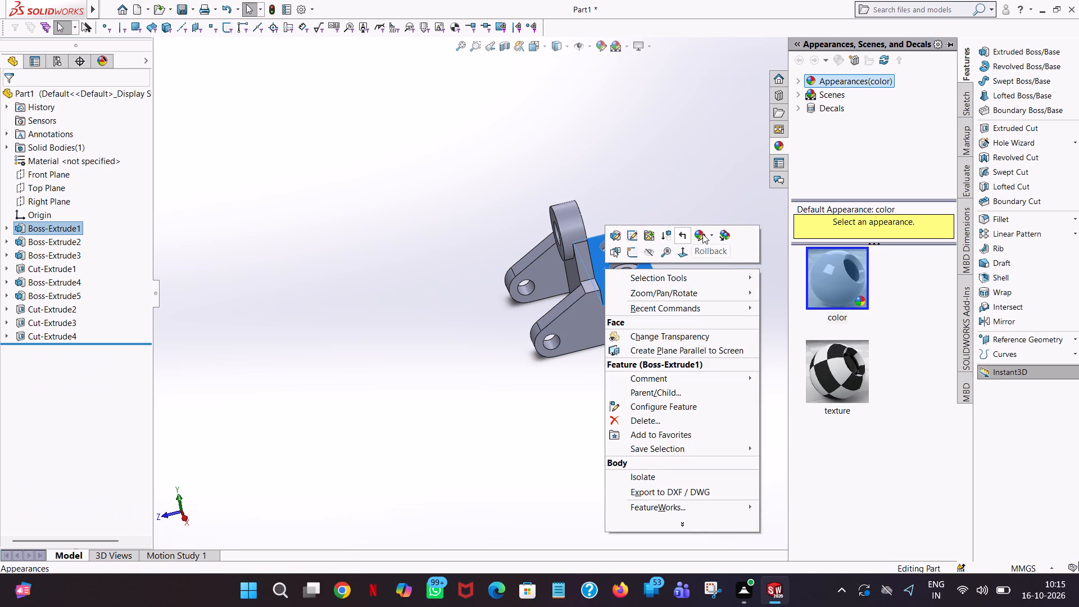
pyautogui.click(737, 284)
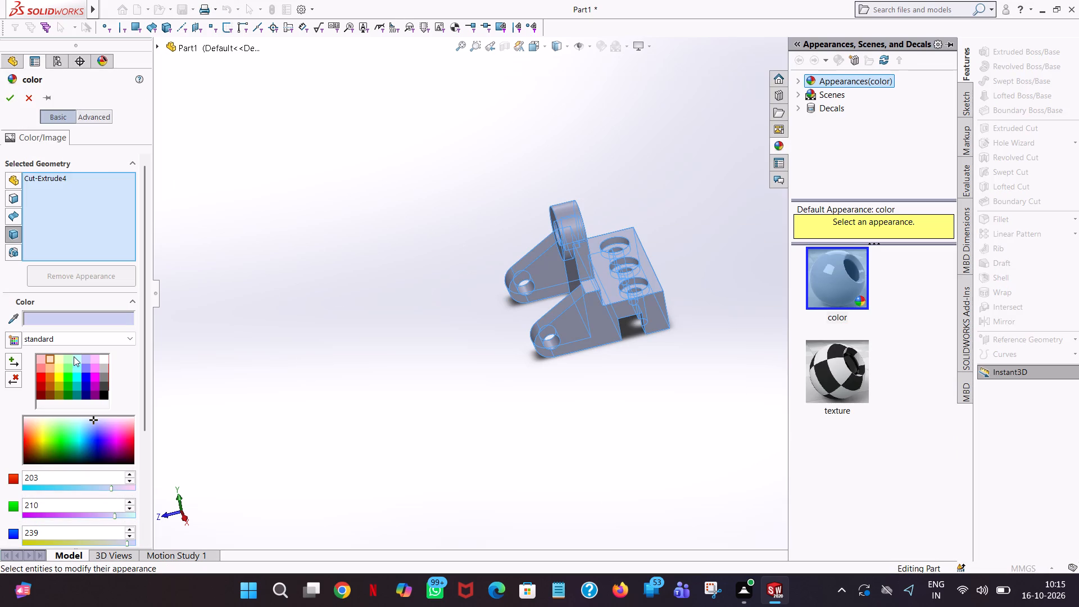
pyautogui.click(74, 356)
pyautogui.click(8, 99)
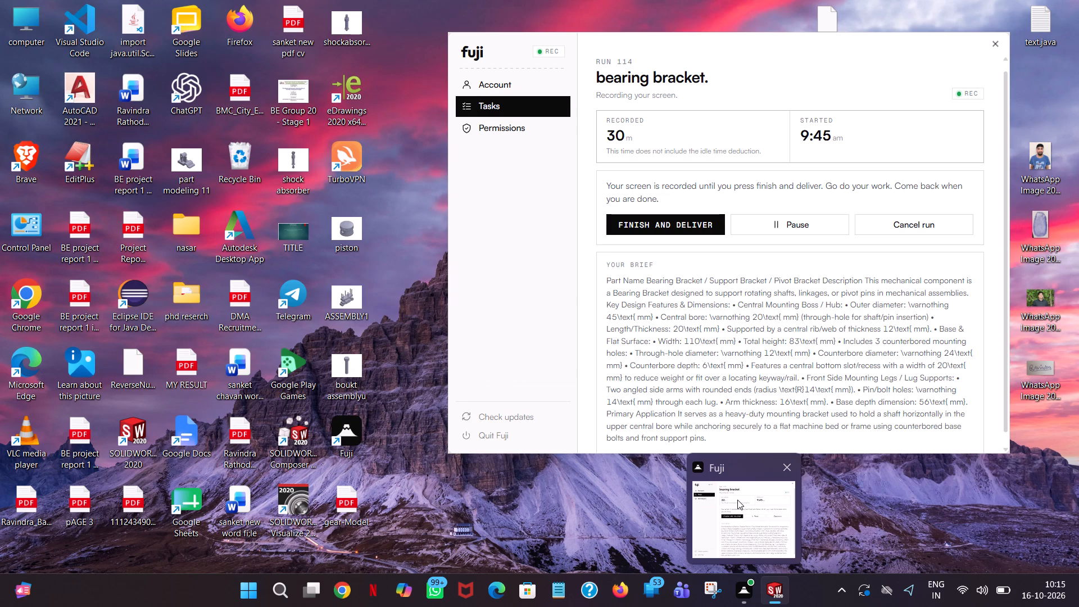
# Save the part as an Adobe PDF named "bearing bracket" in the "fuji new pdf" folder.
pyautogui.click(176, 2)
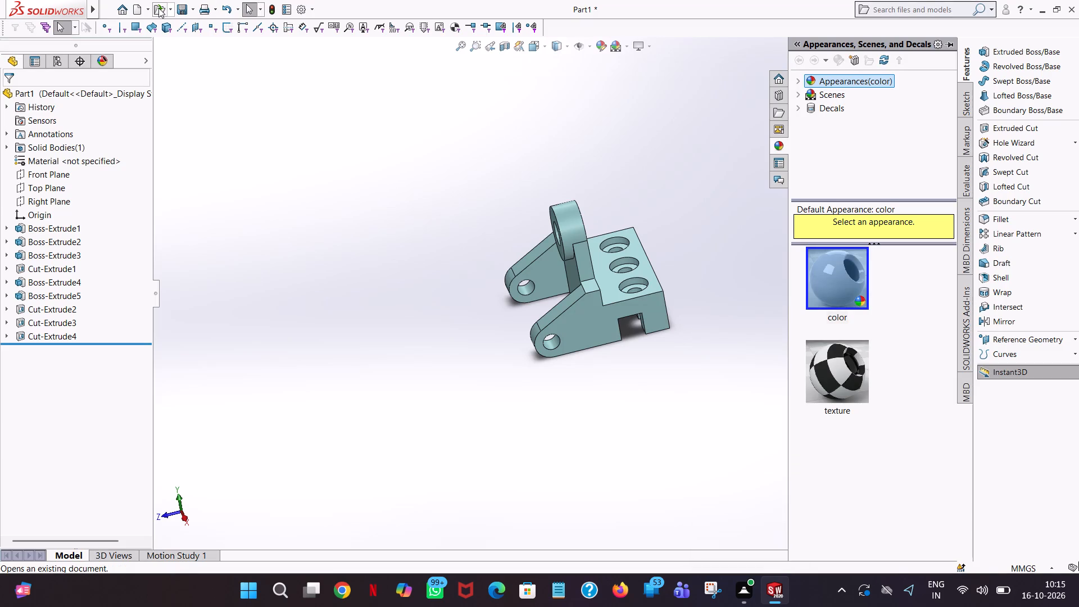
pyautogui.scroll(1, 158, 7)
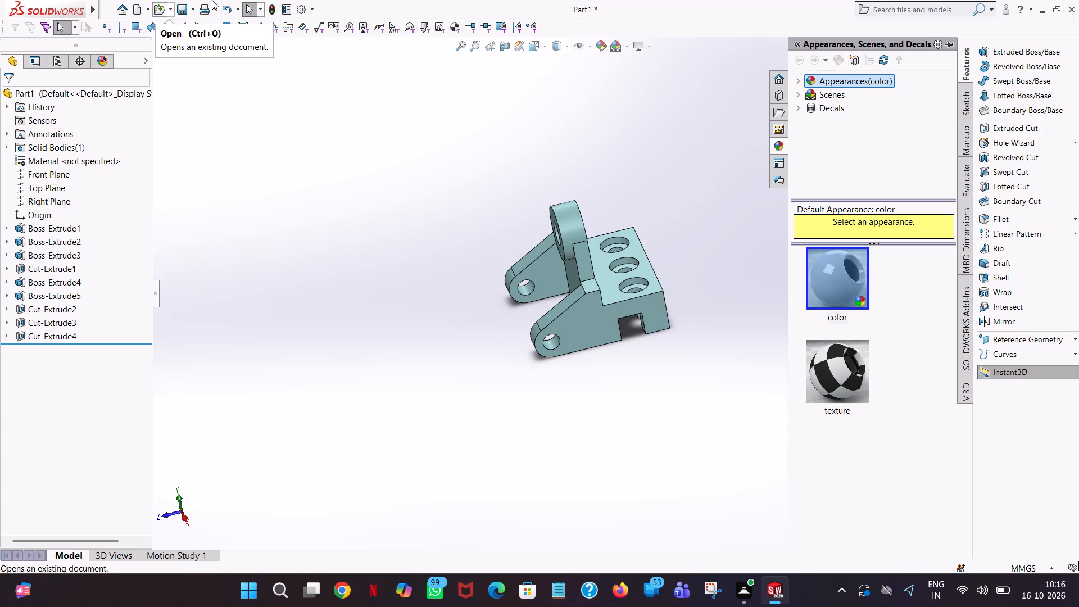
pyautogui.click(177, 8)
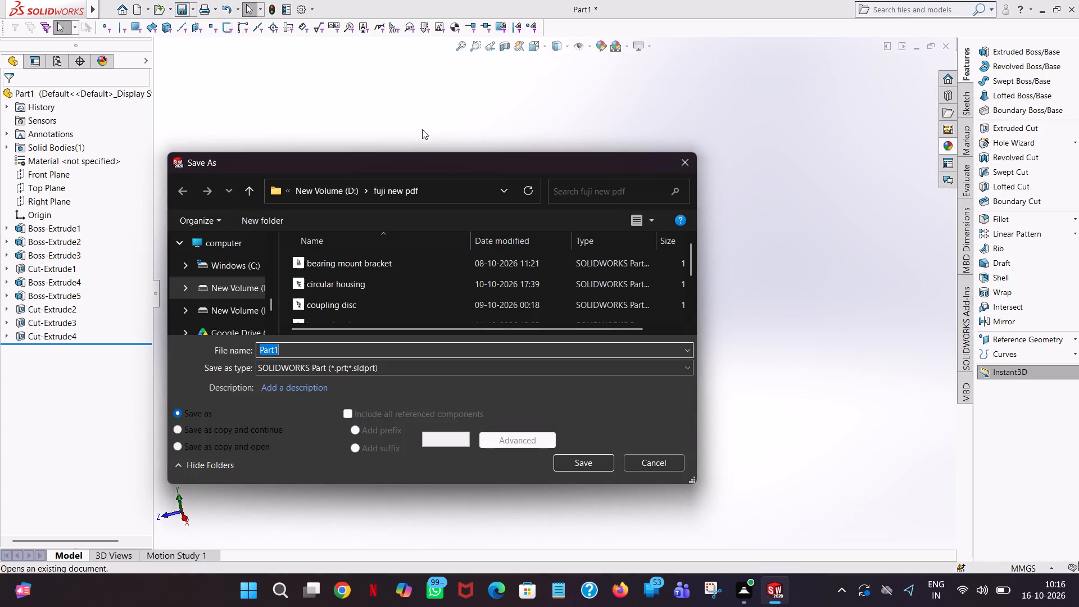
pyautogui.write('bearing')
pyautogui.press('space')
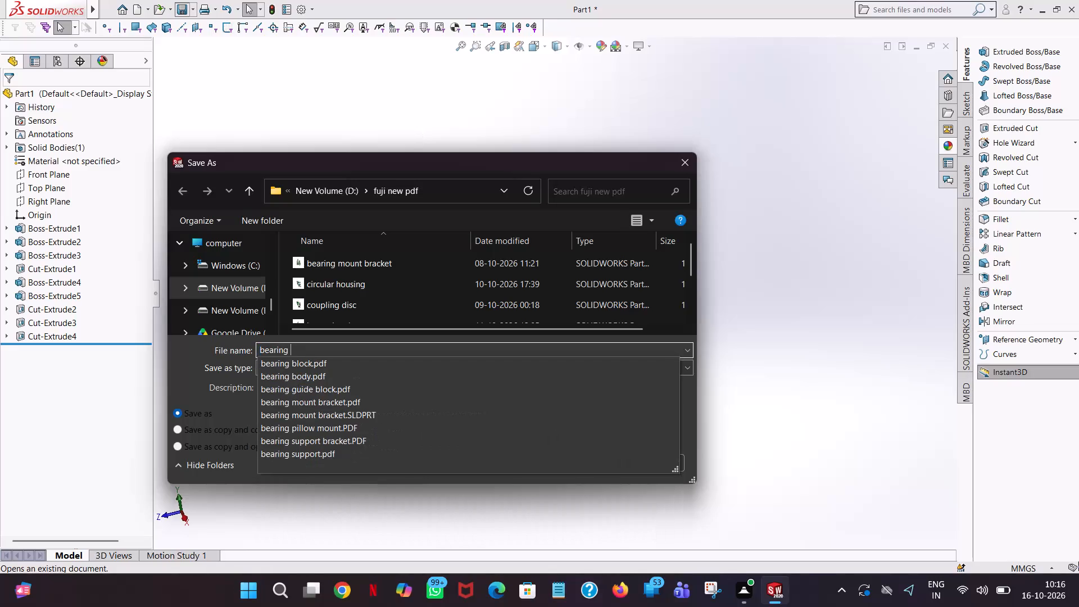
pyautogui.press('b')
pyautogui.write('racket')
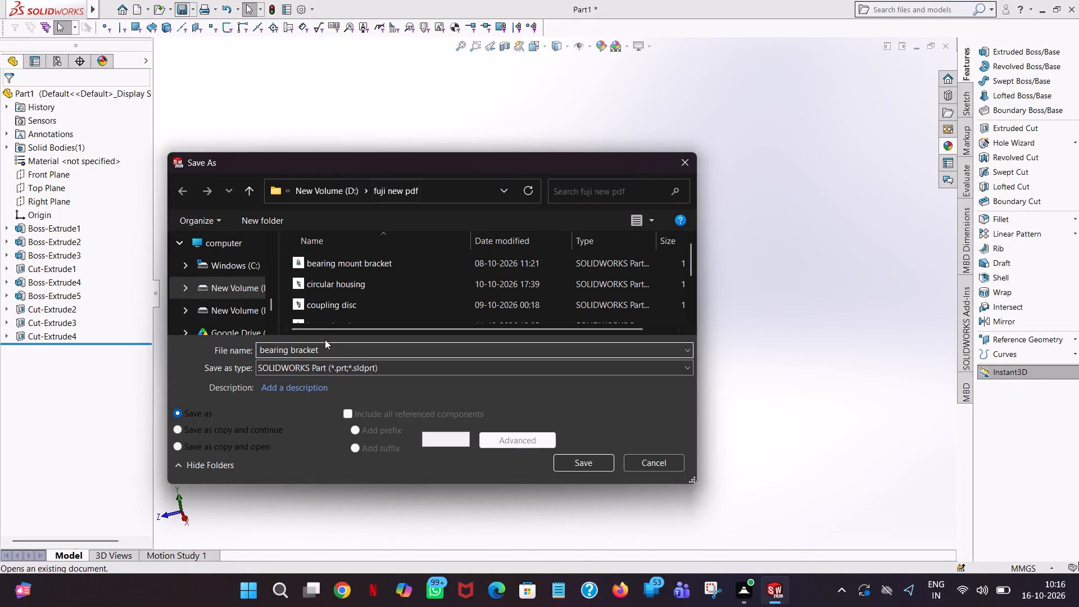
pyautogui.click(357, 370)
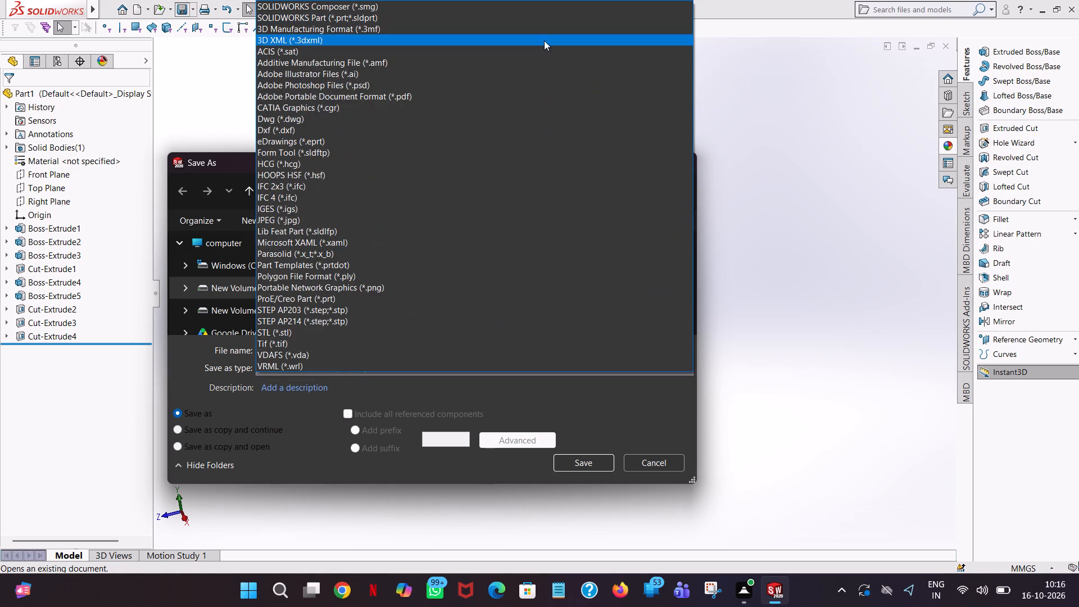
pyautogui.click(451, 96)
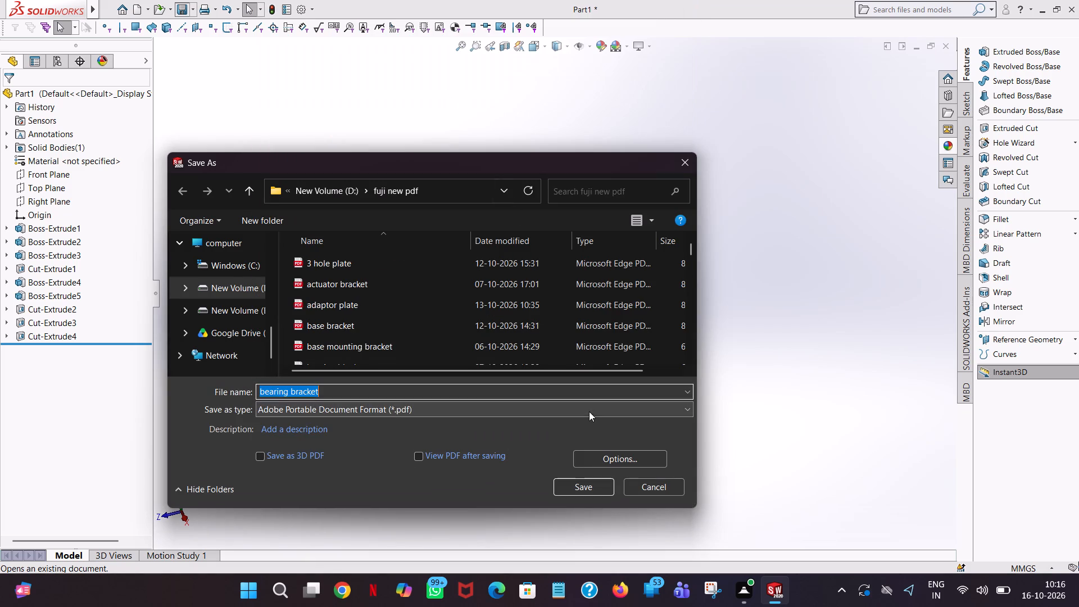
pyautogui.click(574, 494)
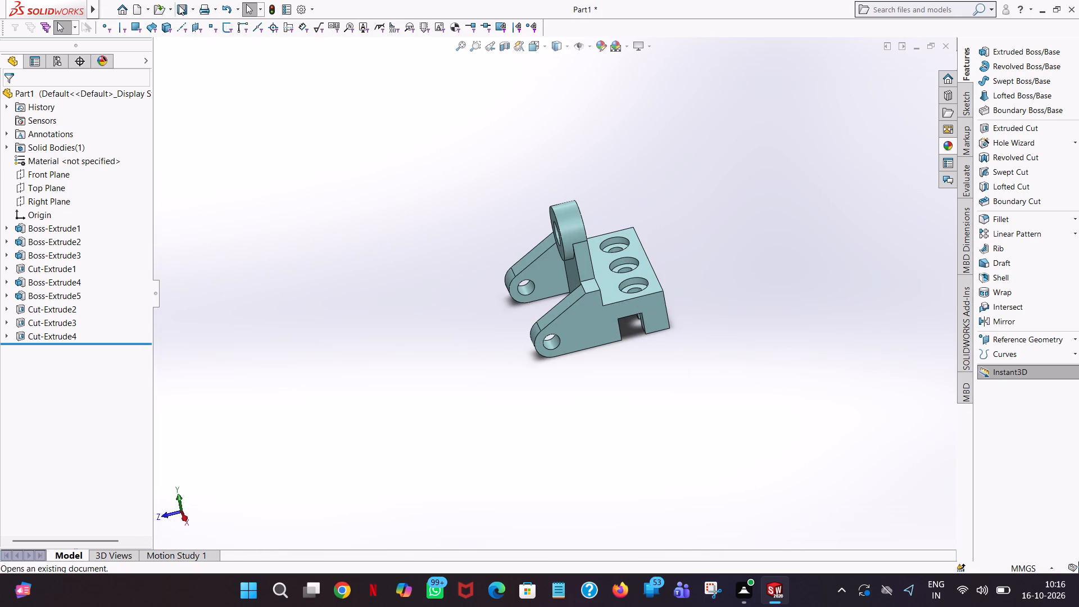
# Save the model as a SOLIDWORKS part named "bearing bracket" in the "fuji new design" folder on drive D.
pyautogui.click(179, 6)
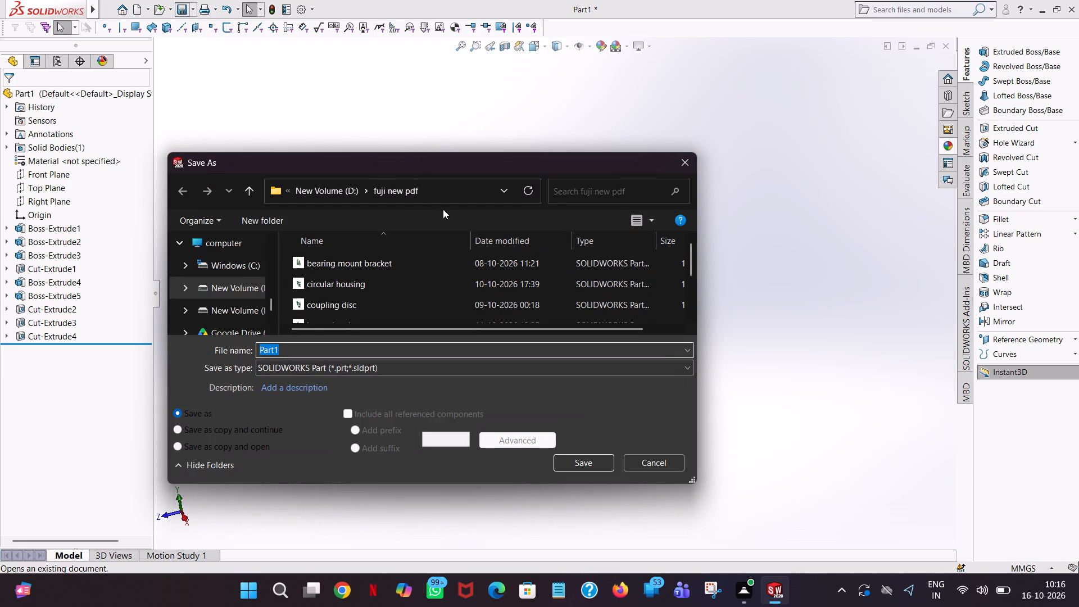
pyautogui.click(242, 187)
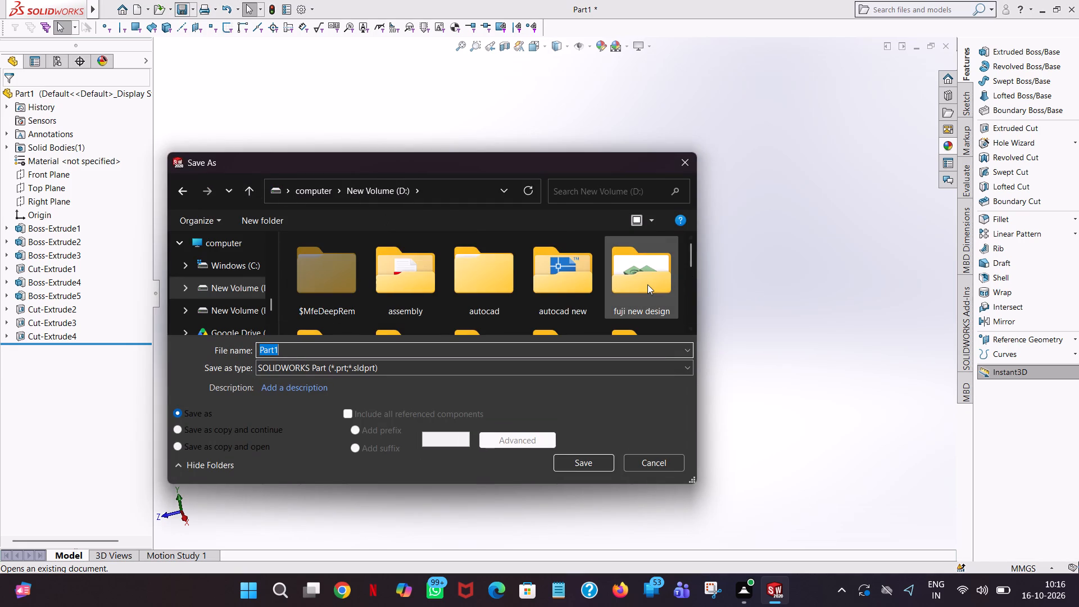
pyautogui.doubleClick(647, 284)
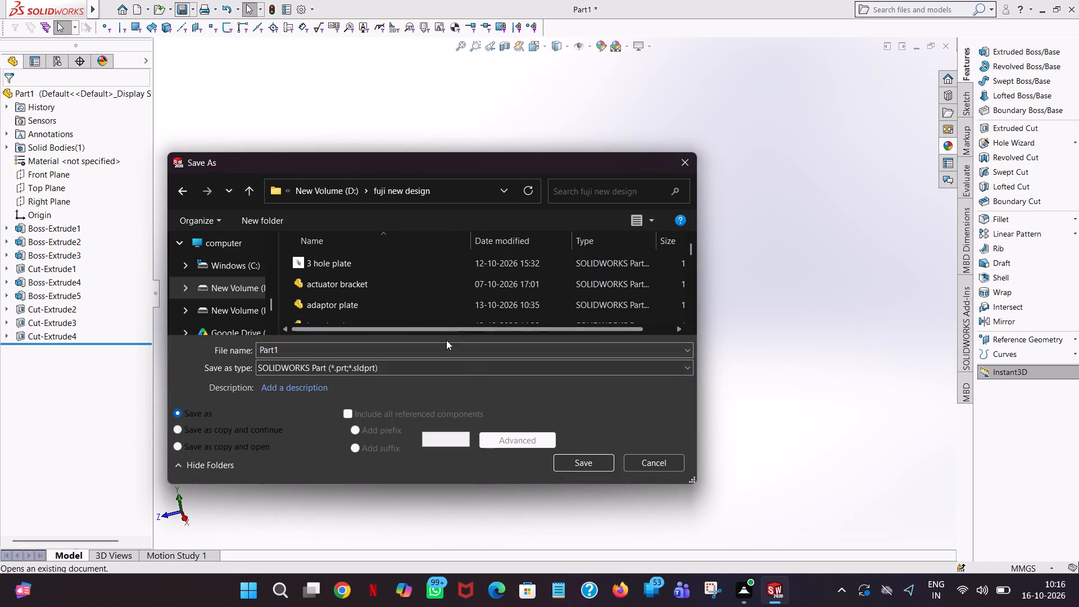
pyautogui.doubleClick(439, 346)
pyautogui.write('bearing')
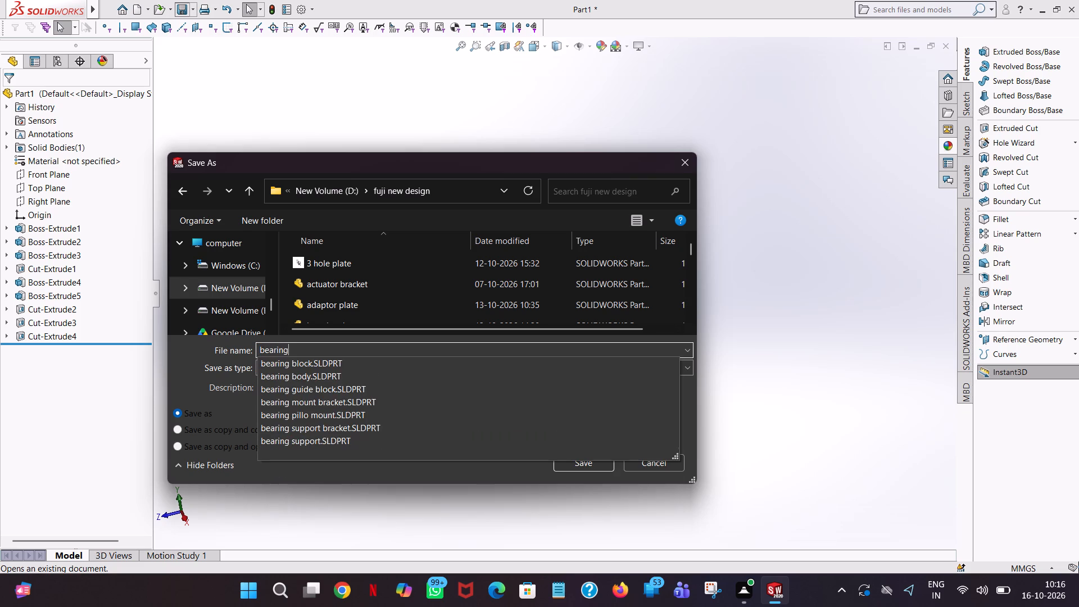
pyautogui.press('space')
pyautogui.write('bracket')
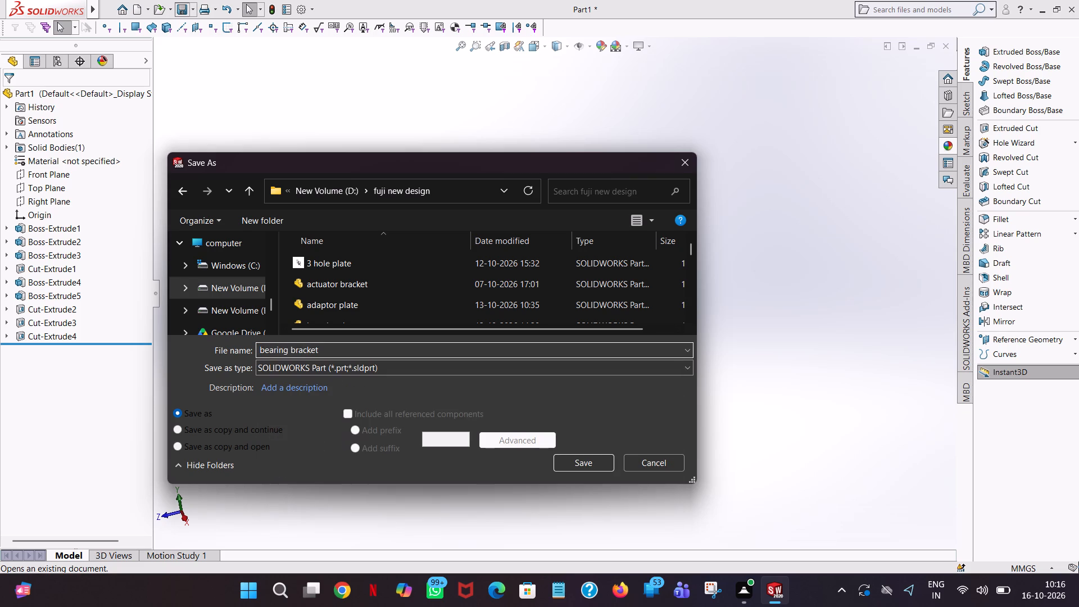
pyautogui.click(588, 459)
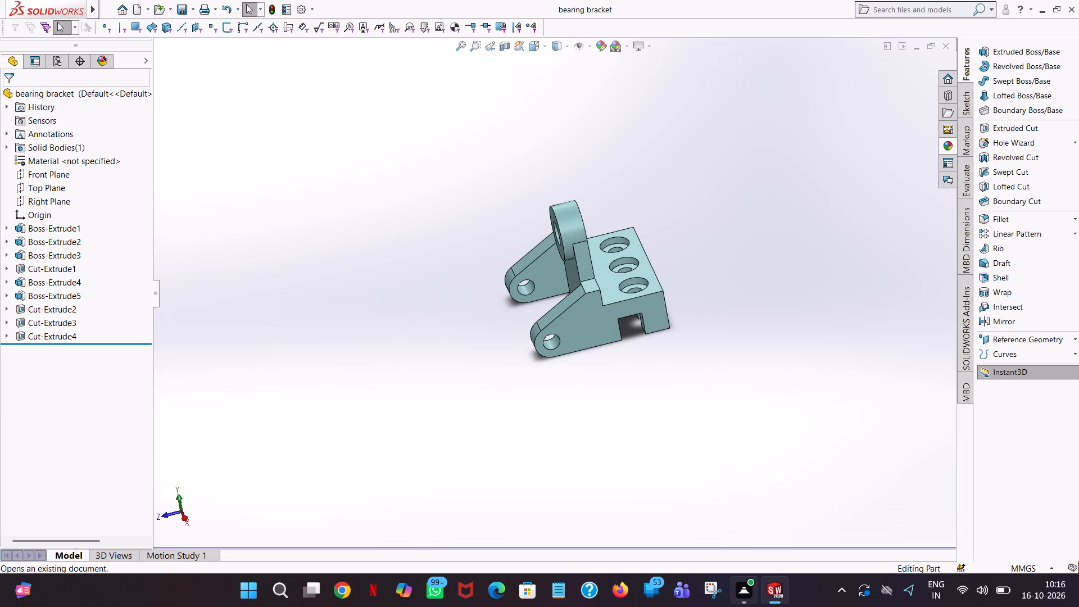